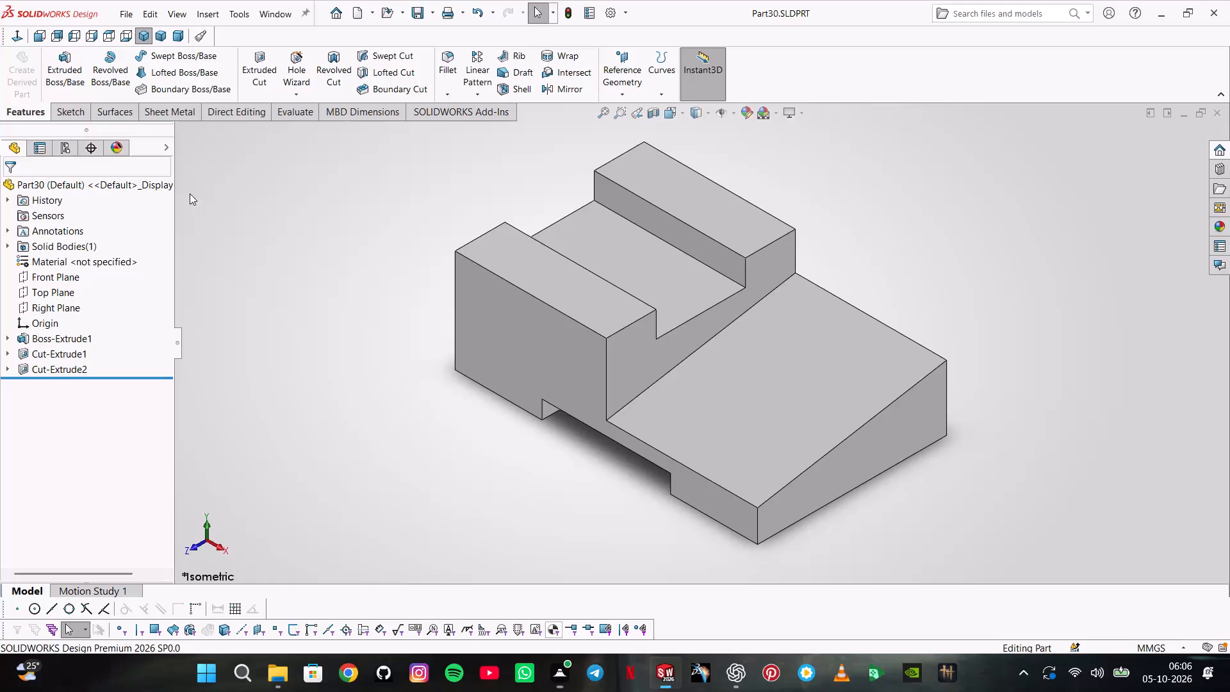
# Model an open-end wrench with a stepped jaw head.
# Create a new part document.
pyautogui.click(127, 4)
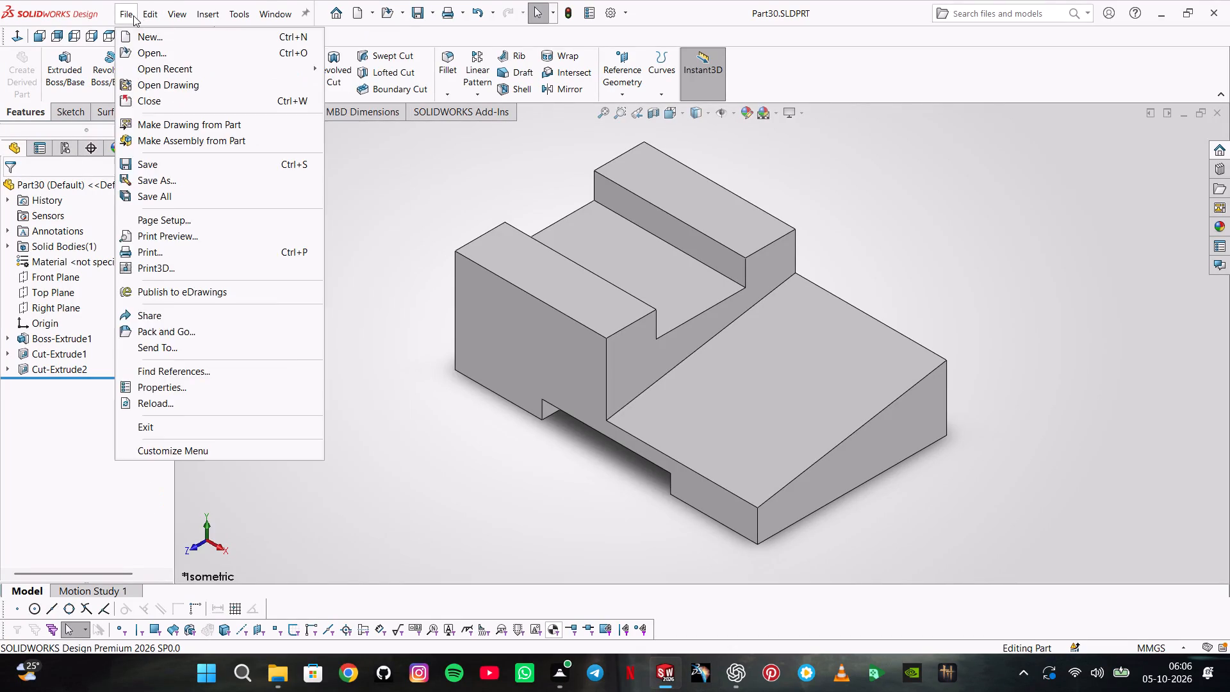
pyautogui.click(138, 31)
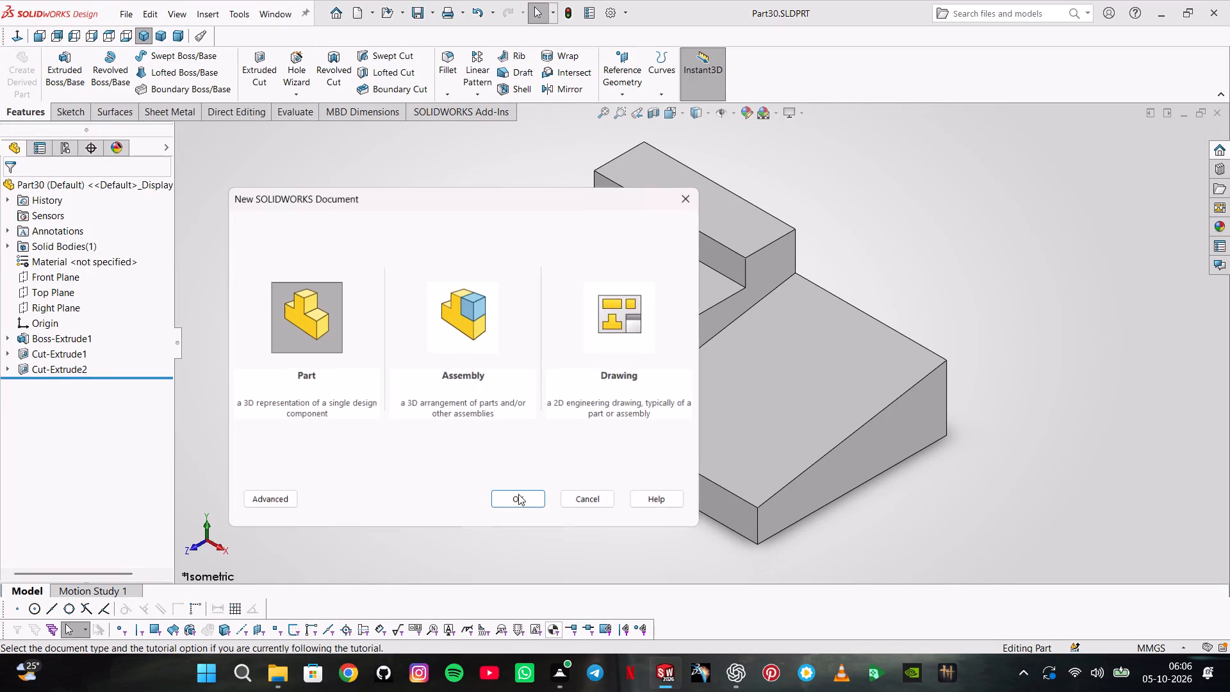
pyautogui.click(501, 502)
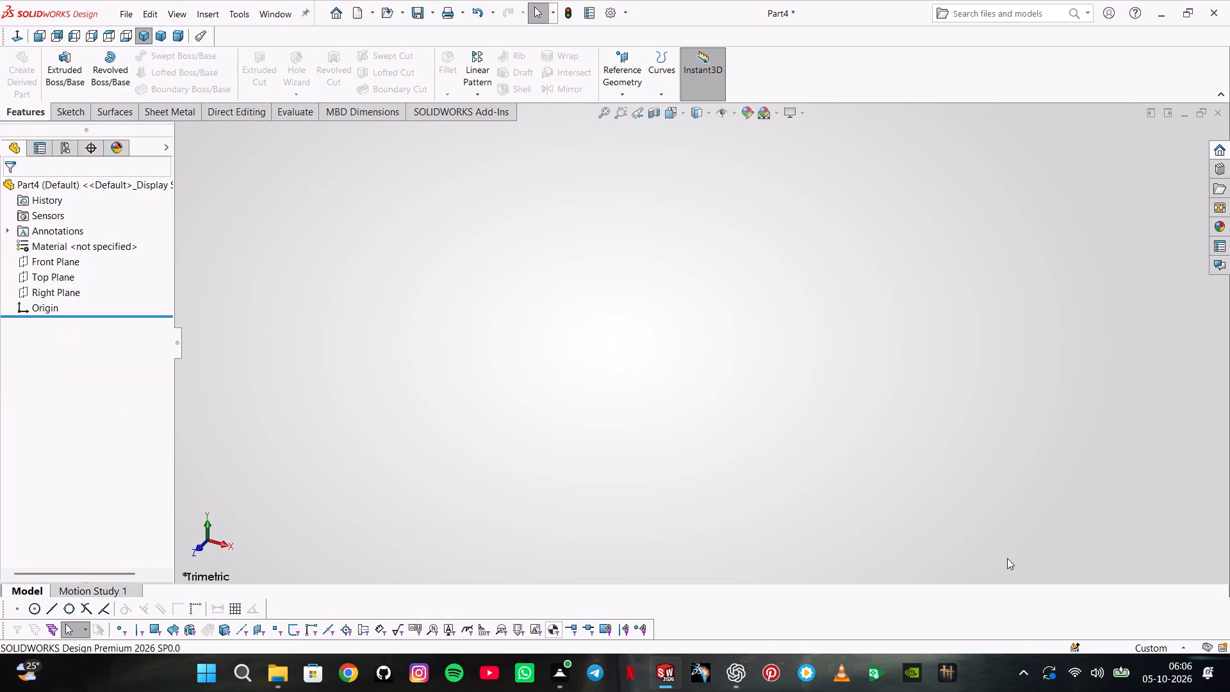
# Set the new part's unit system to MMGS.
pyautogui.click(1137, 644)
pyautogui.click(1130, 572)
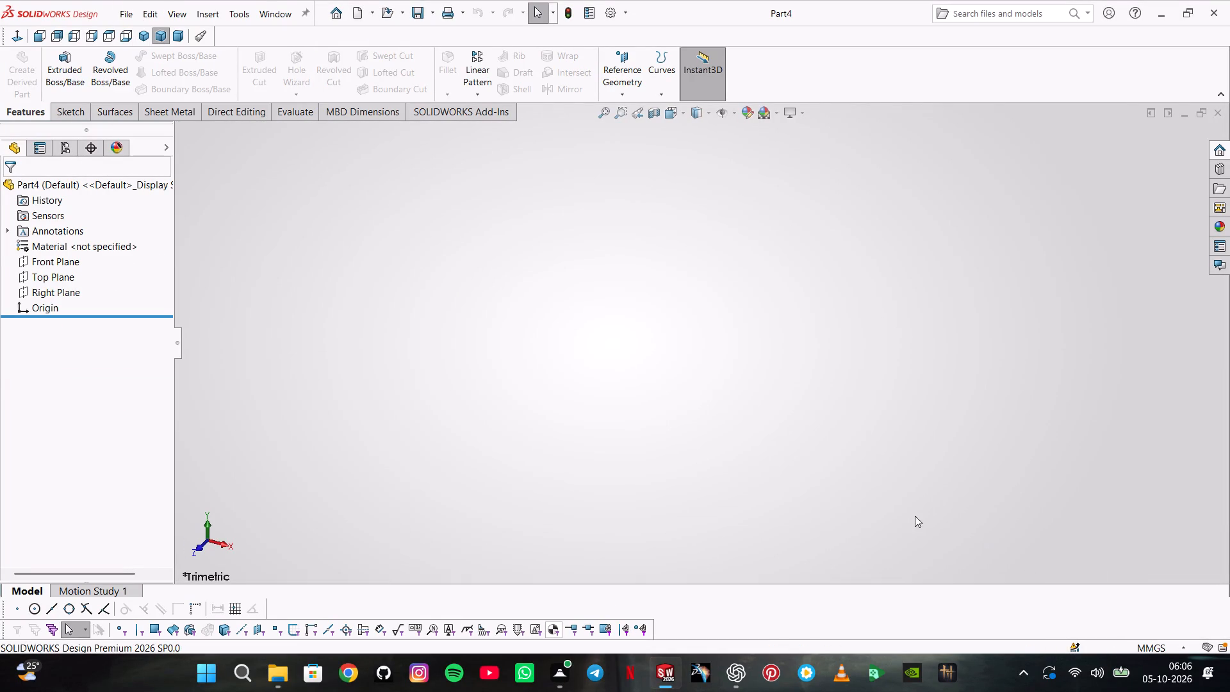
# Start a sketch on the Top Plane.
pyautogui.click(45, 274)
pyautogui.click(56, 259)
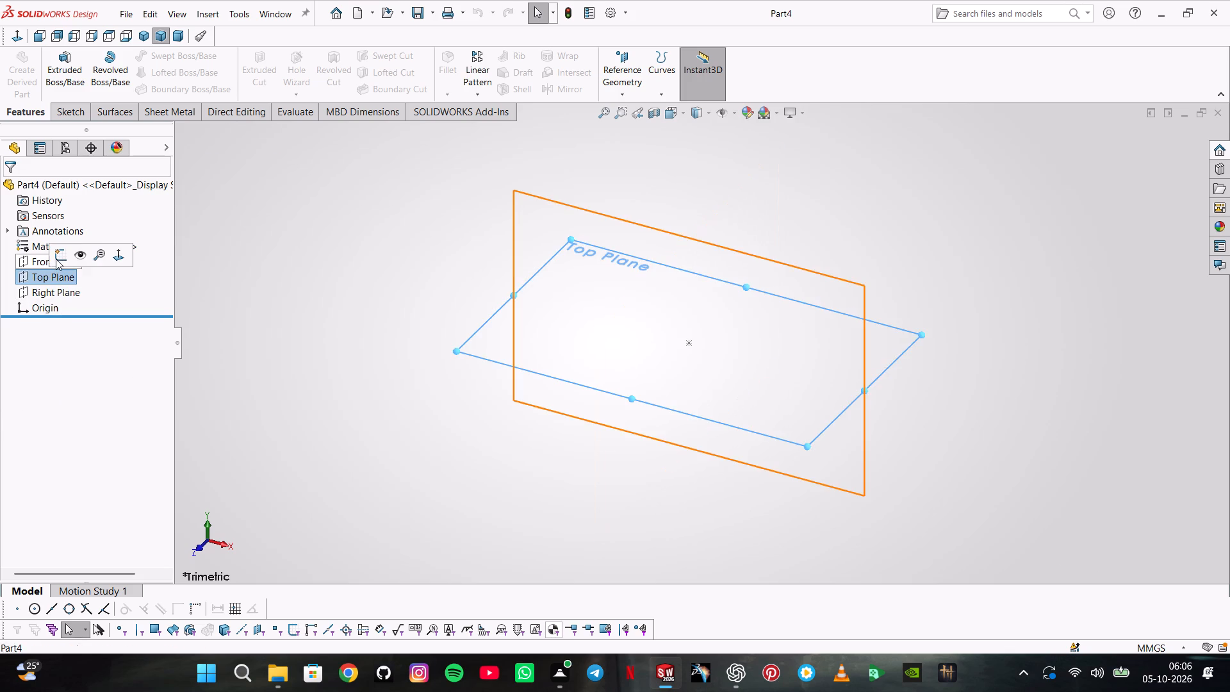
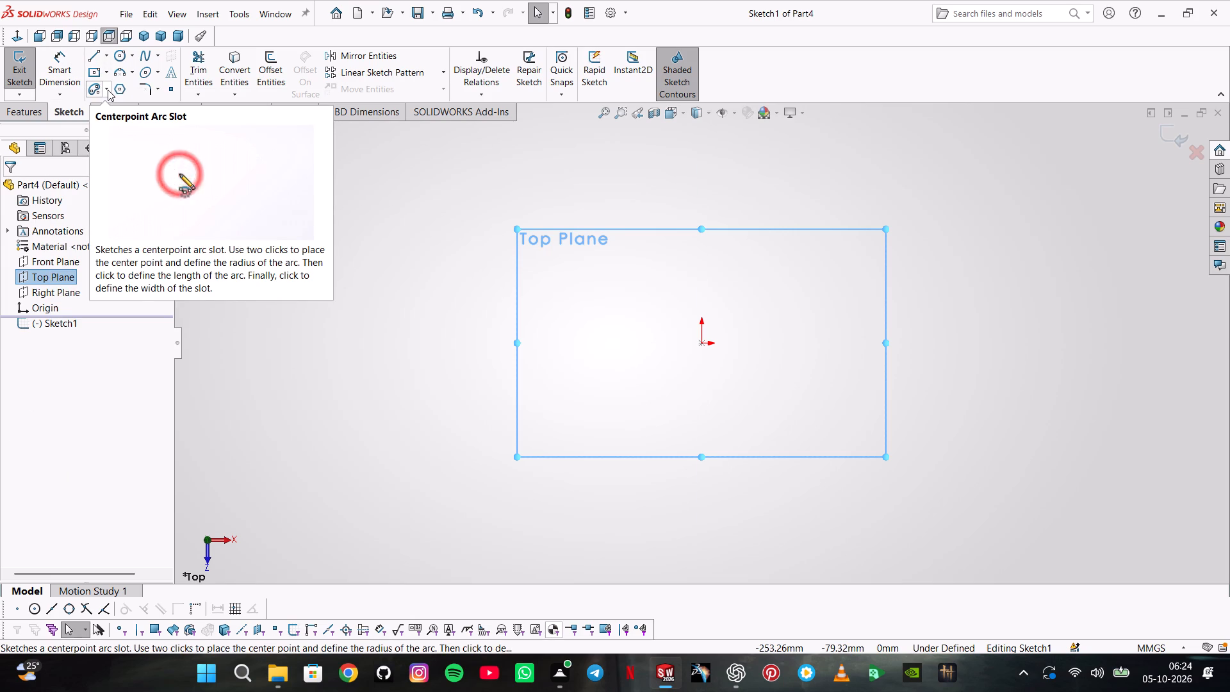
# Sketch a horizontal centerpoint straight slot centred on the origin, about 210 mm between arc centres and 68 mm wide.
pyautogui.click(108, 90)
pyautogui.click(112, 108)
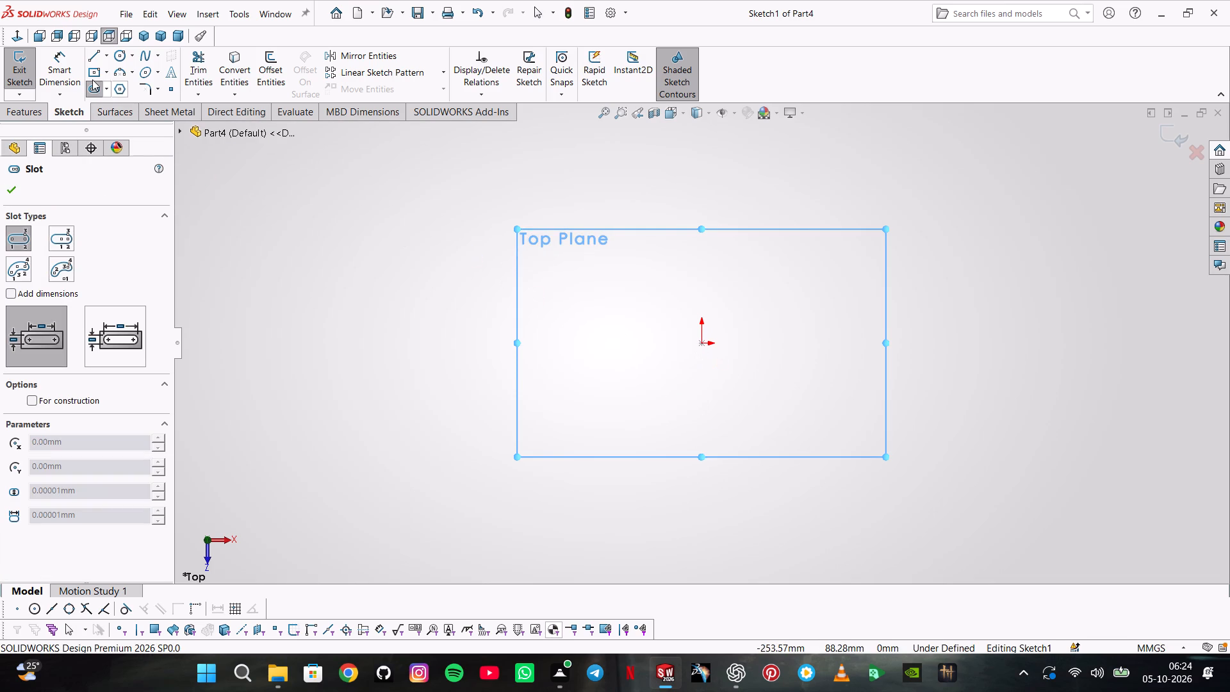
pyautogui.click(106, 87)
pyautogui.click(117, 125)
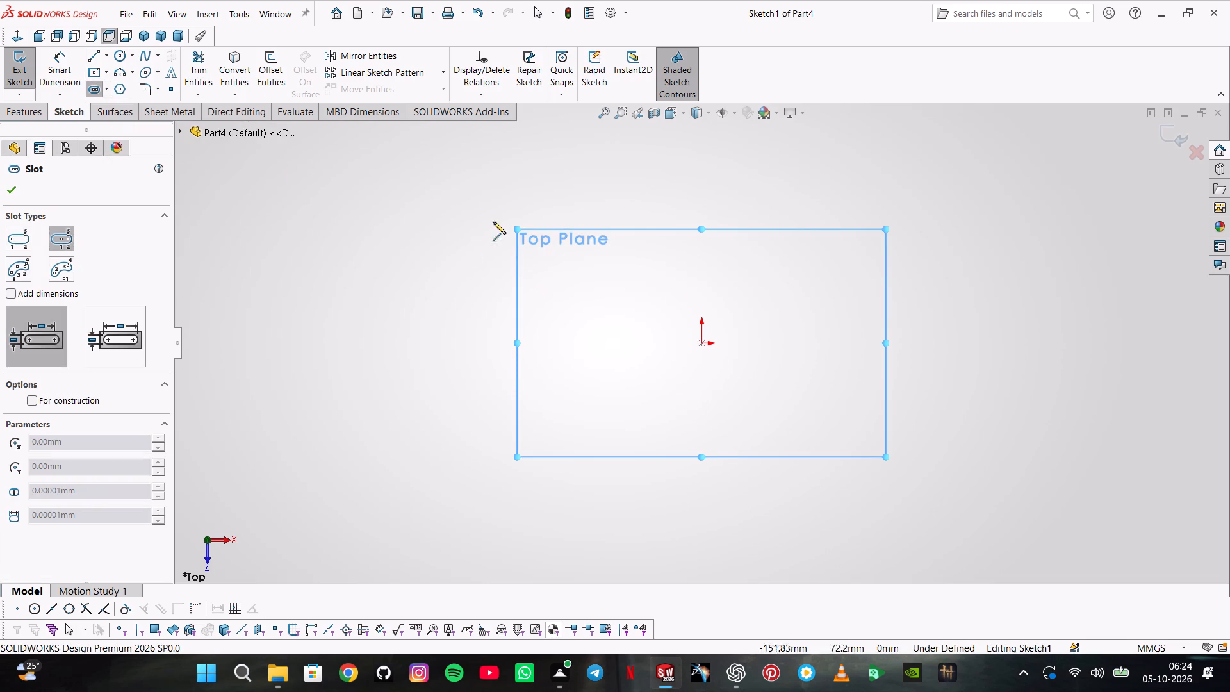
pyautogui.click(699, 341)
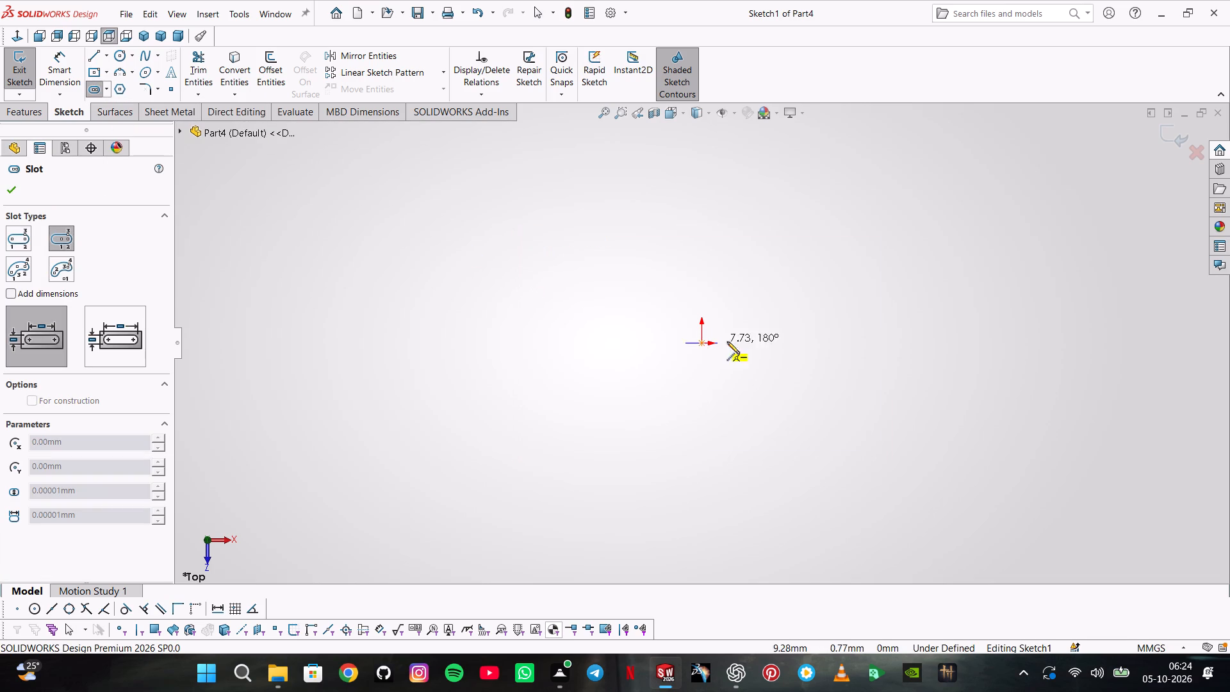
pyautogui.click(919, 340)
pyautogui.click(926, 414)
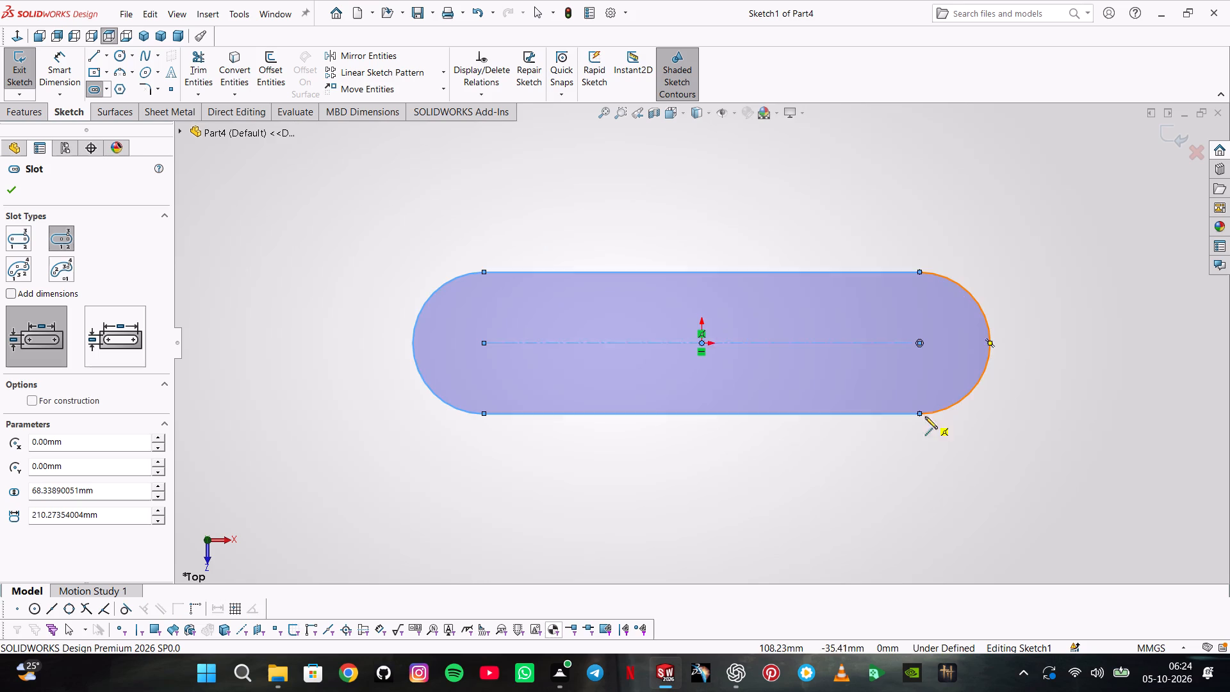
# Dimension the slot with a 315 mm centre-to-centre length and a 20 mm end radius.
pyautogui.click(68, 76)
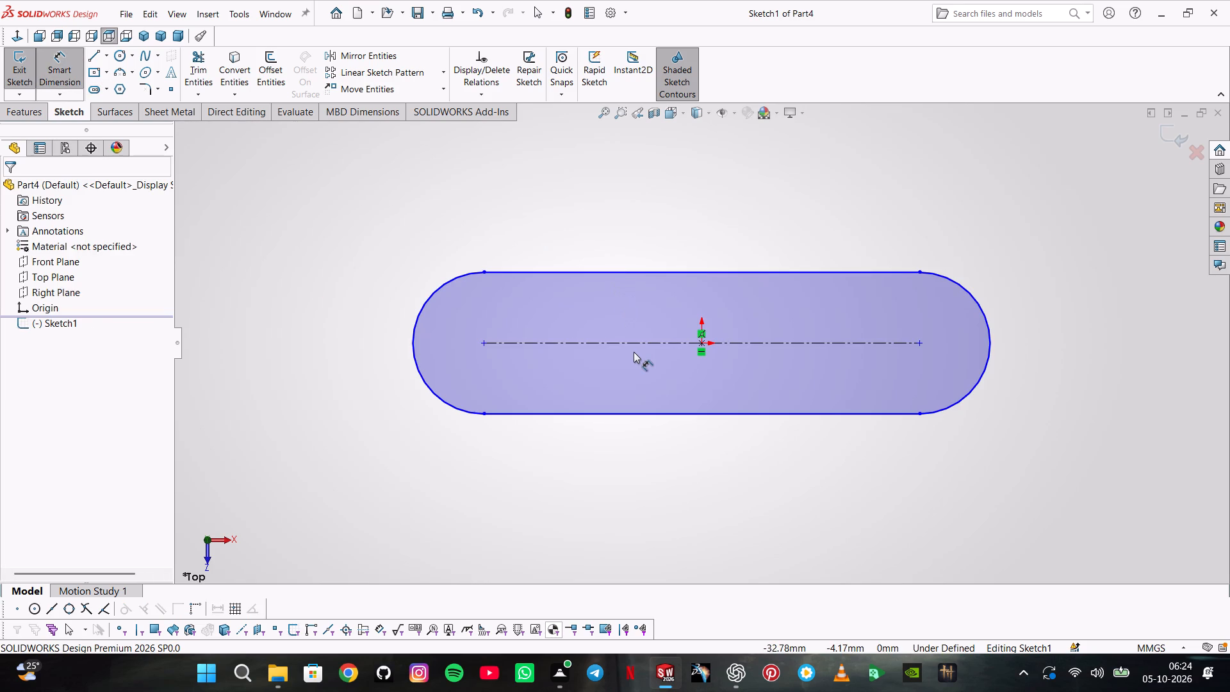
pyautogui.click(639, 346)
pyautogui.click(645, 191)
pyautogui.write('315')
pyautogui.press('Return')
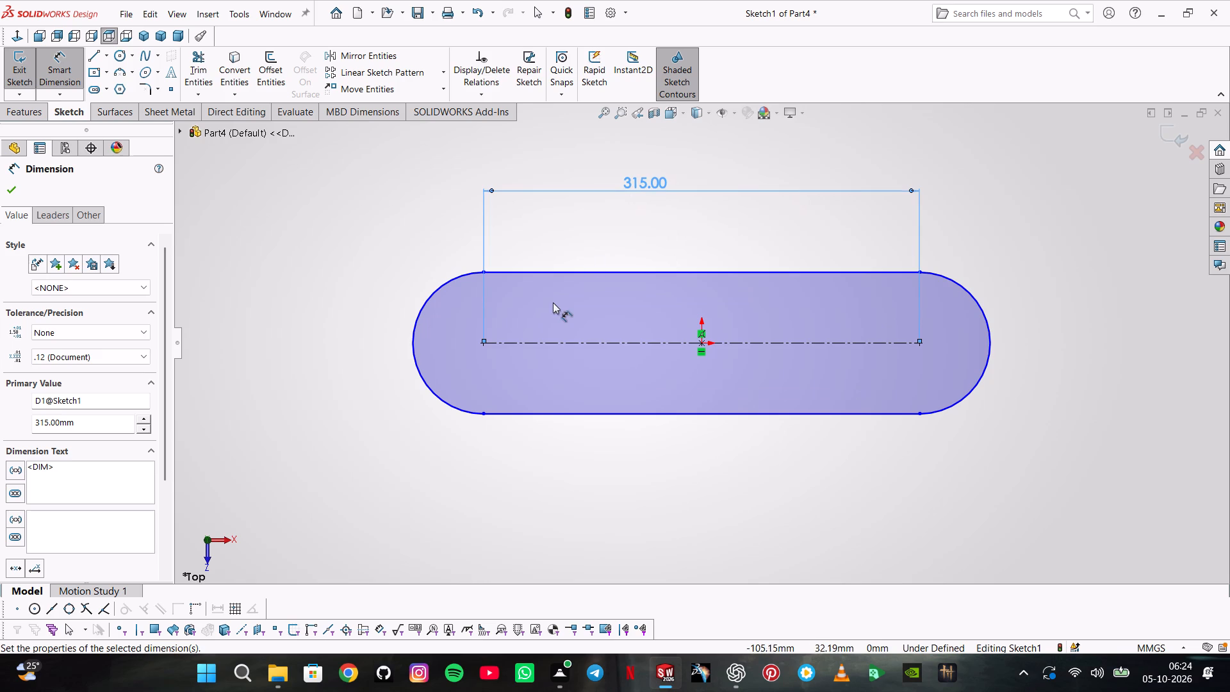
pyautogui.click(458, 277)
pyautogui.click(366, 208)
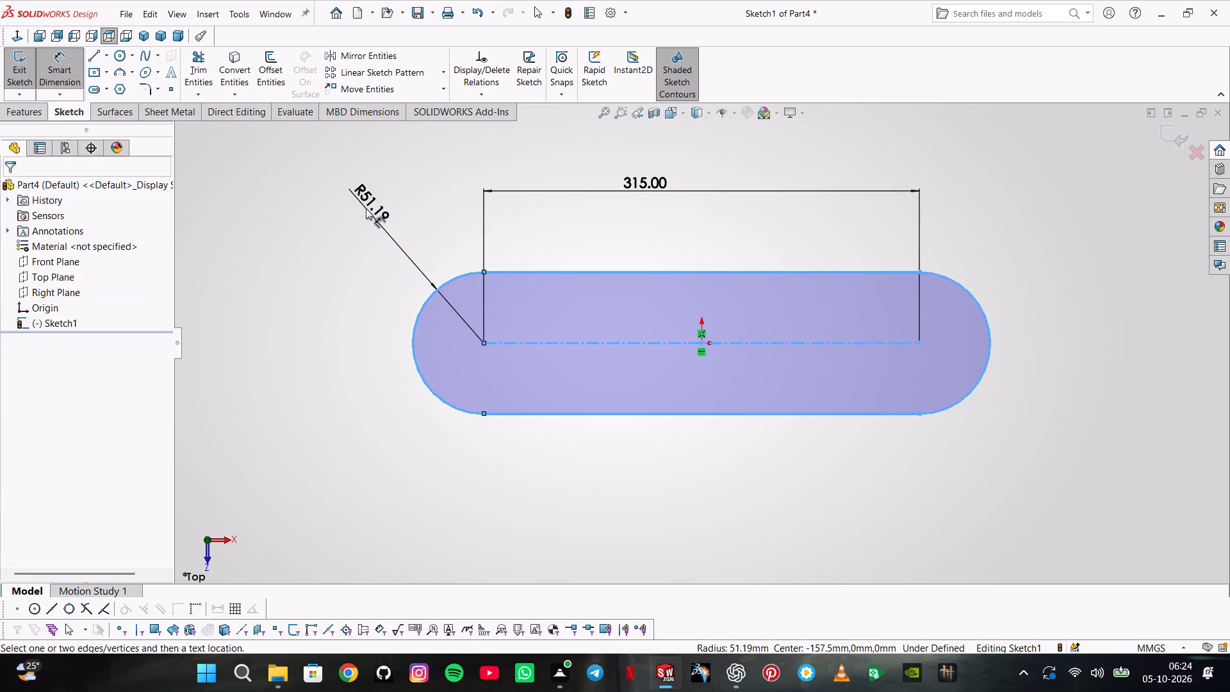
pyautogui.write('20')
pyautogui.press('Return')
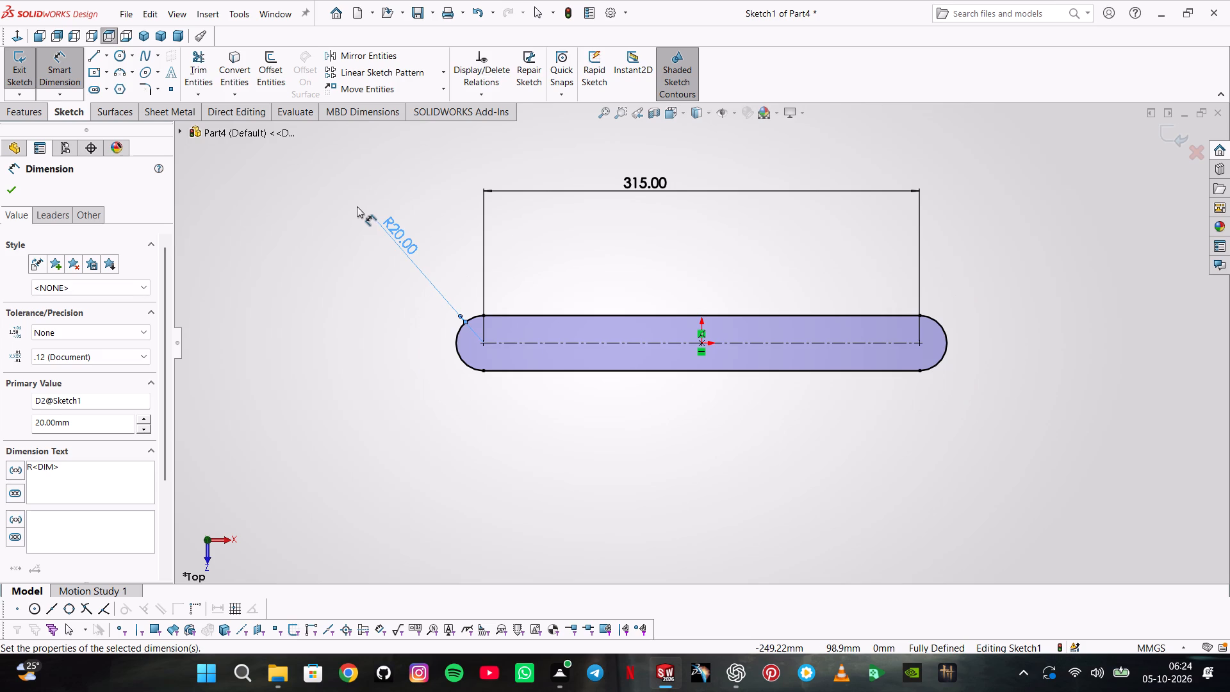
# Sketch a circle centred on the slot's right arc centre and dimension its diameter as 60 mm (30*2).
pyautogui.click(116, 56)
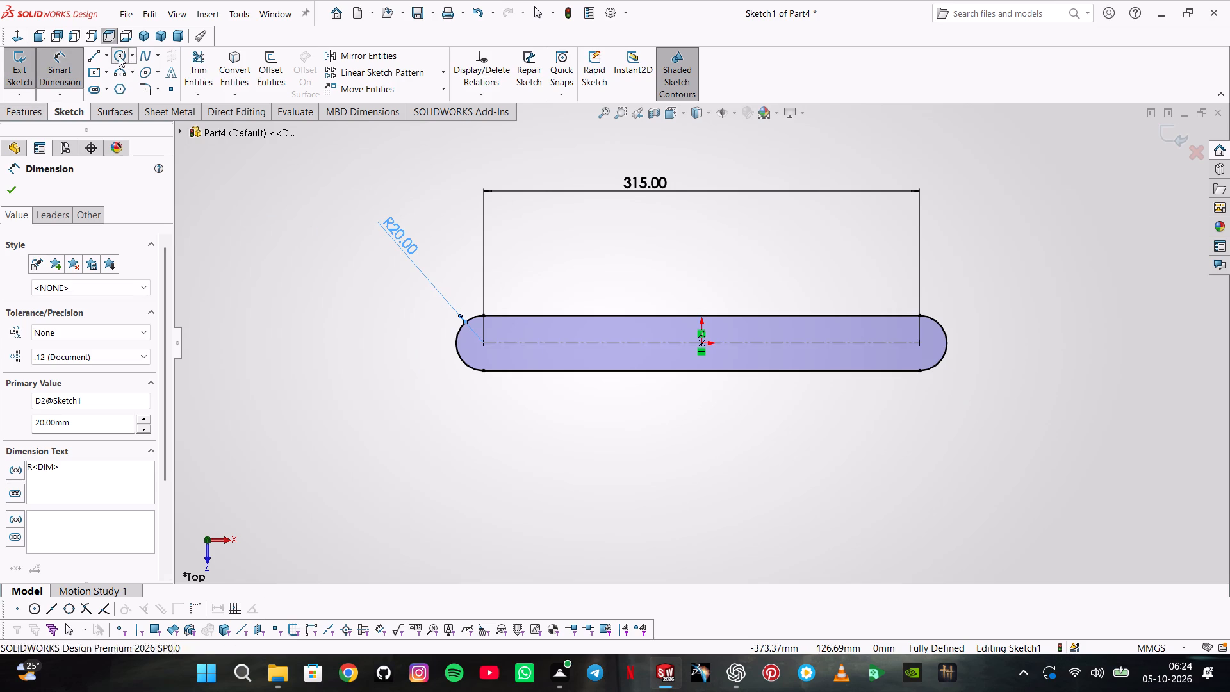
pyautogui.click(920, 342)
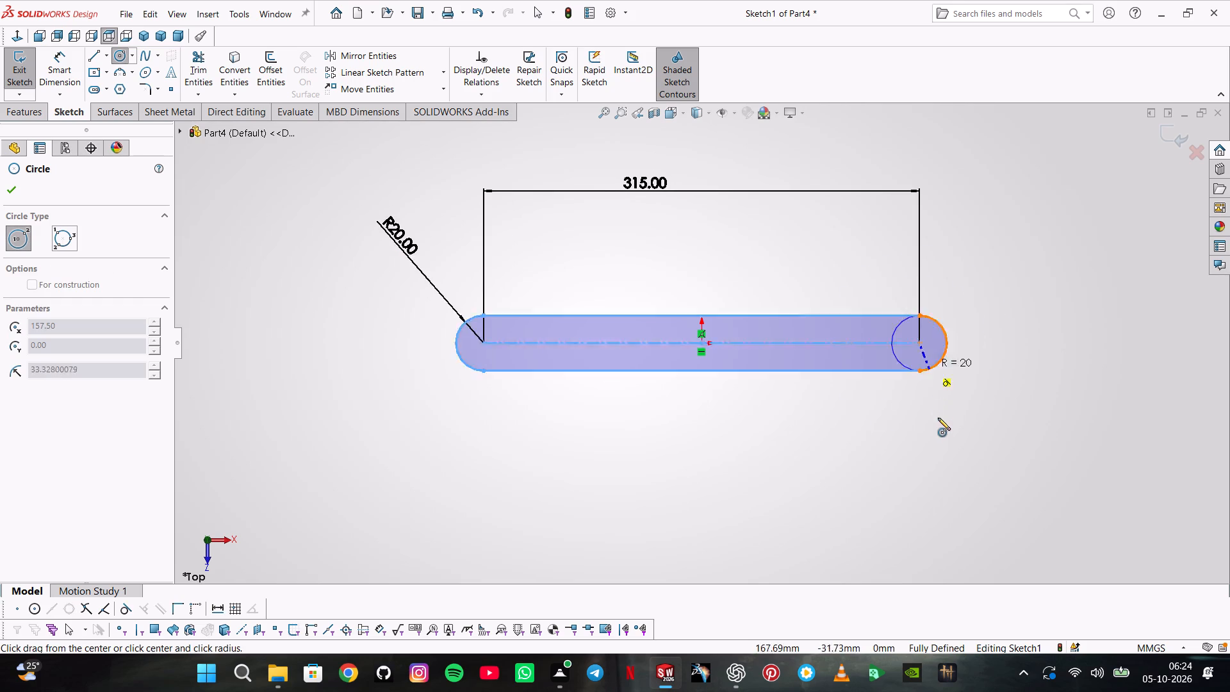
pyautogui.click(940, 439)
pyautogui.click(37, 56)
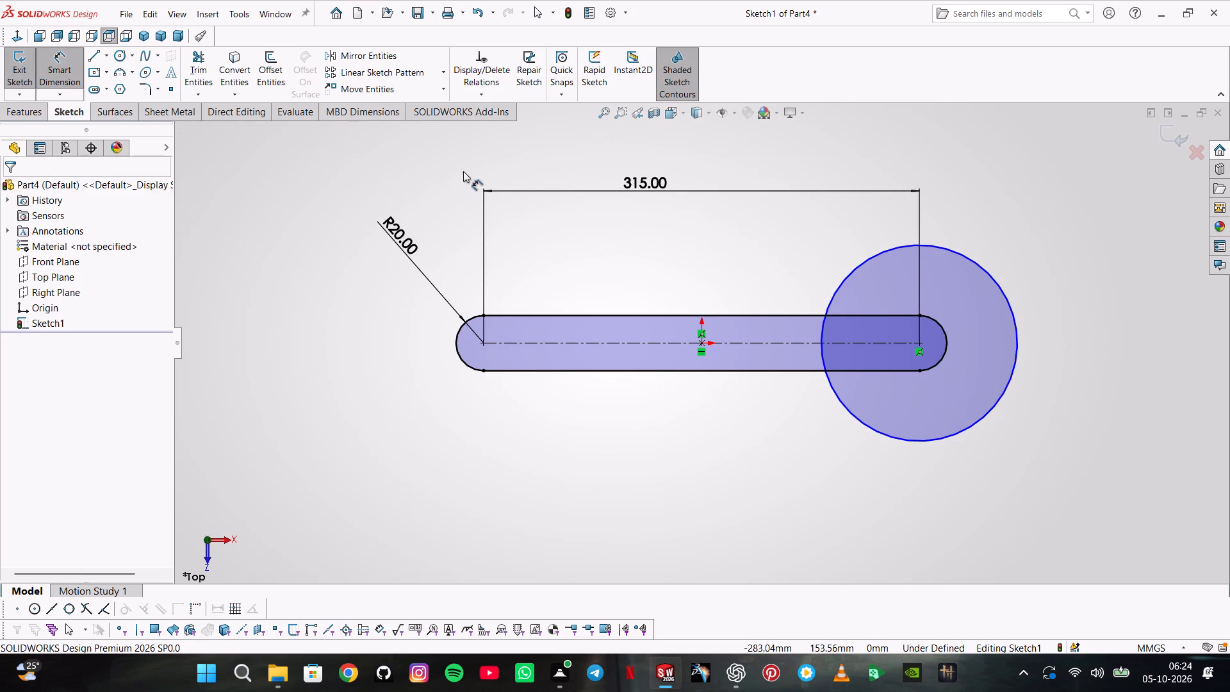
pyautogui.click(864, 265)
pyautogui.click(794, 202)
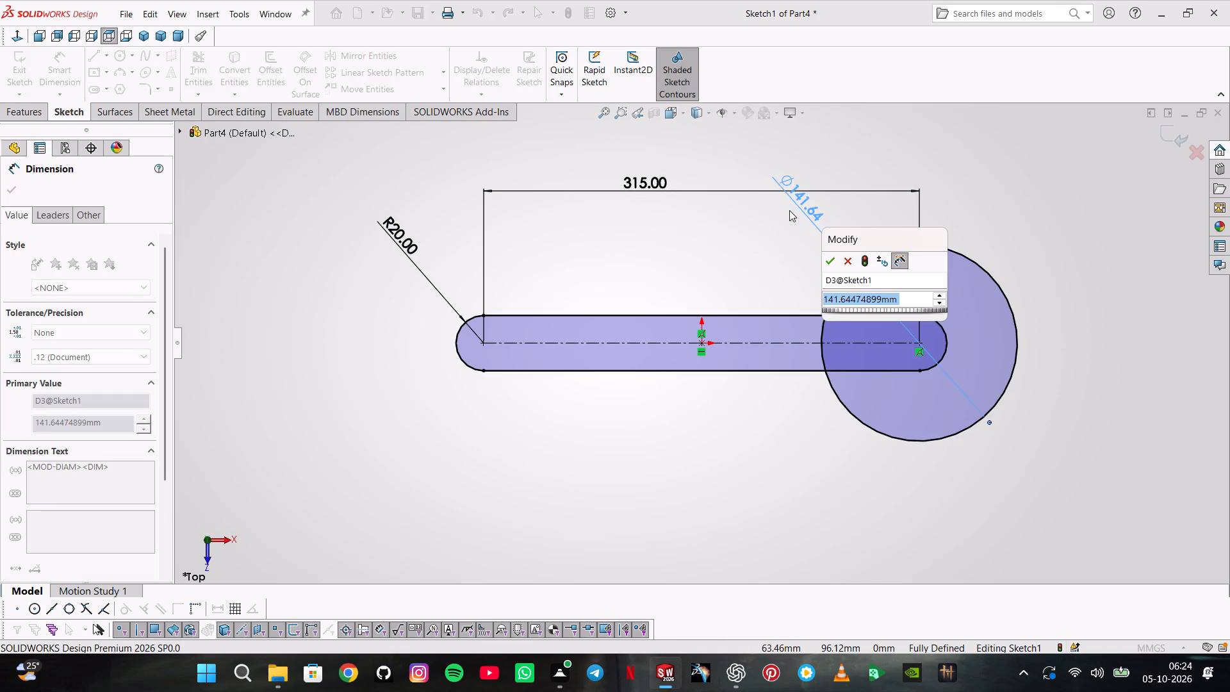
pyautogui.write('30')
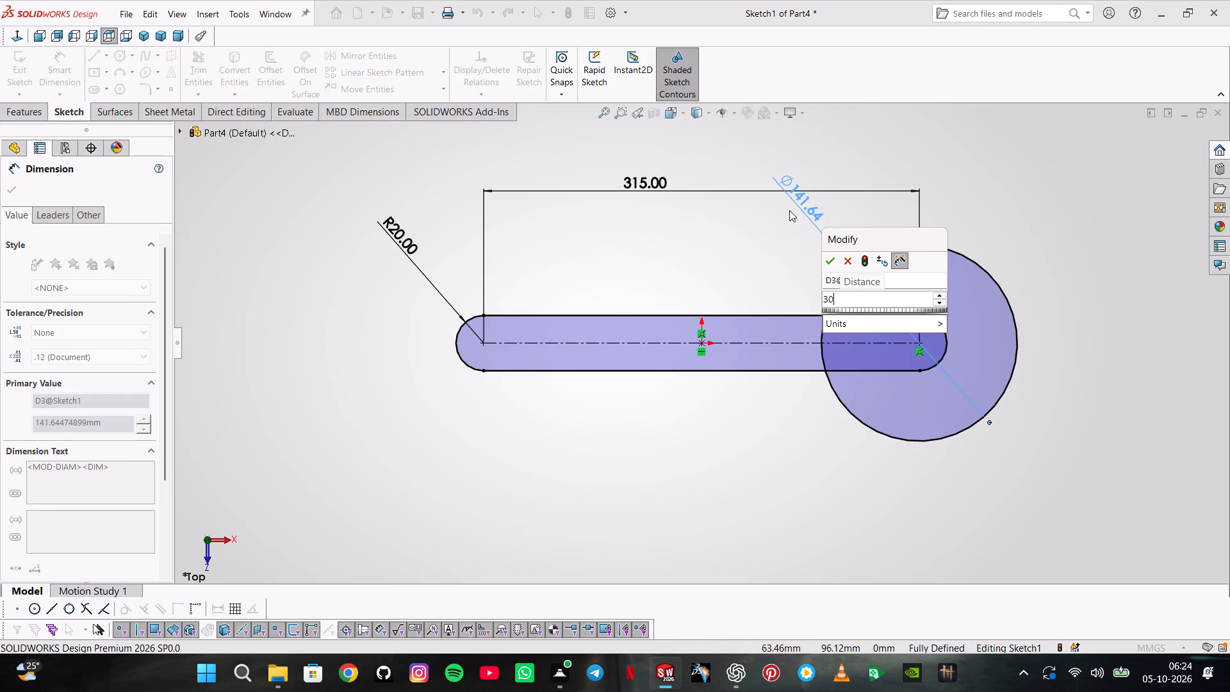
pyautogui.write('*2')
pyautogui.press('Return')
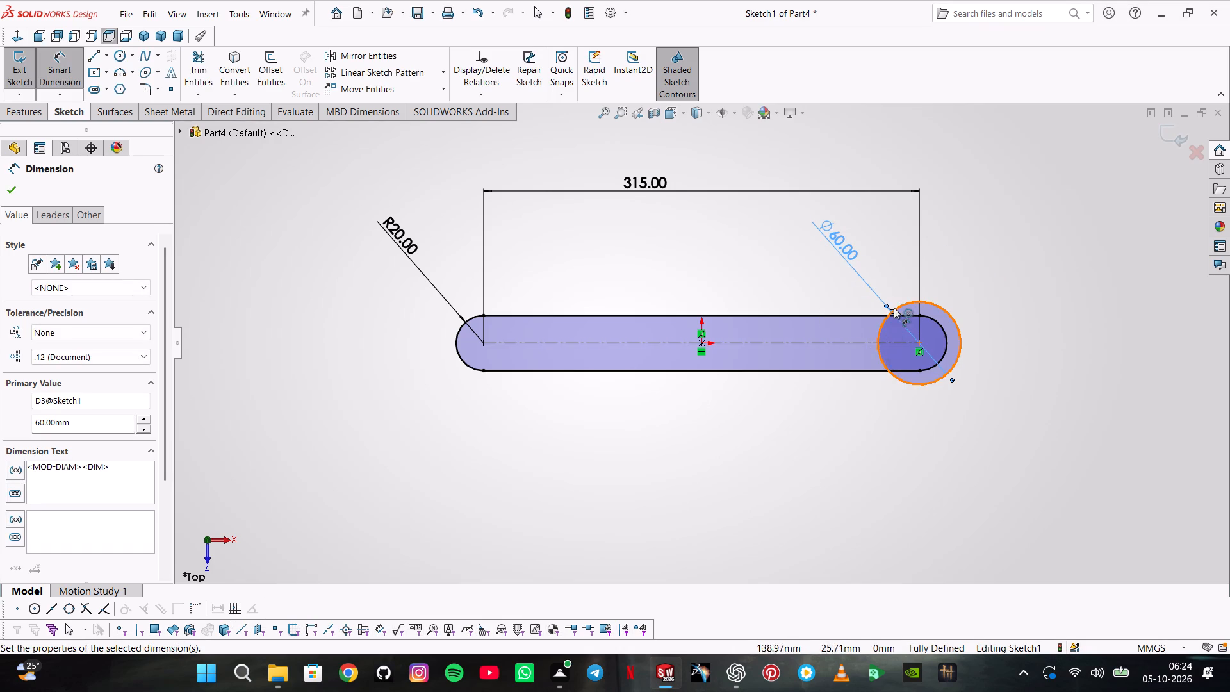
# Move the 315 mm length, 60 mm diameter and R20 dimensions closer to the sketch profile.
pyautogui.moveTo(634, 182); pyautogui.dragTo(646, 261)
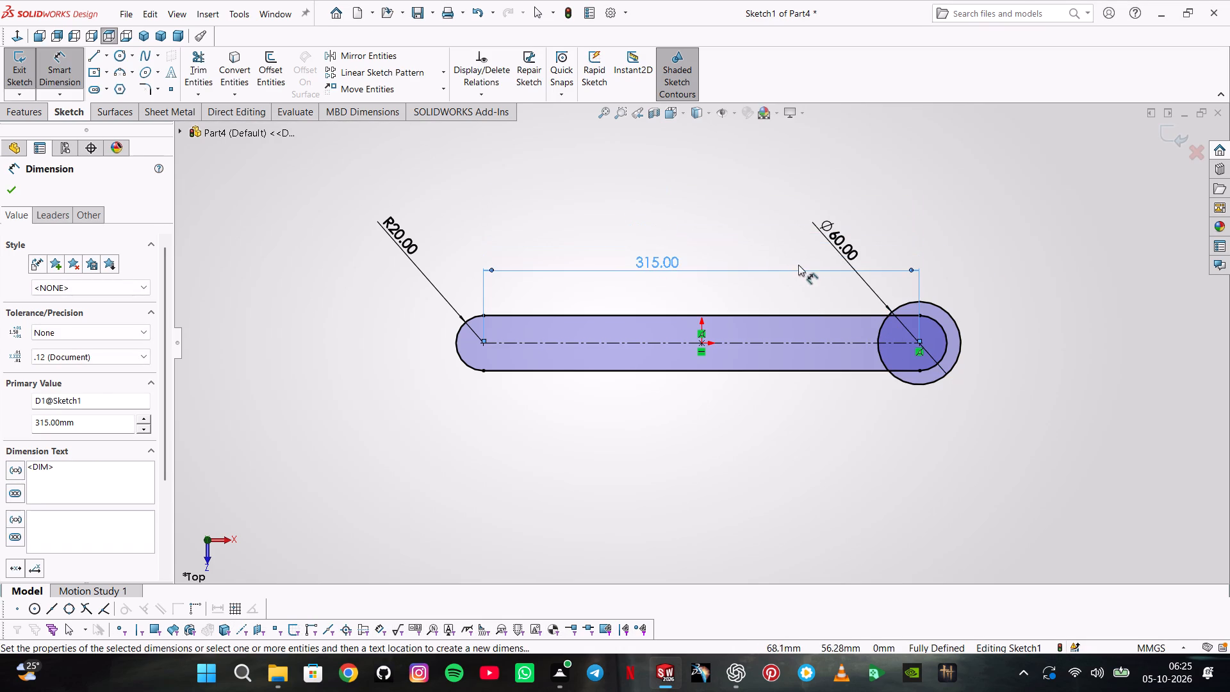
pyautogui.moveTo(833, 237); pyautogui.dragTo(850, 279)
pyautogui.scroll(-5, 842, 279)
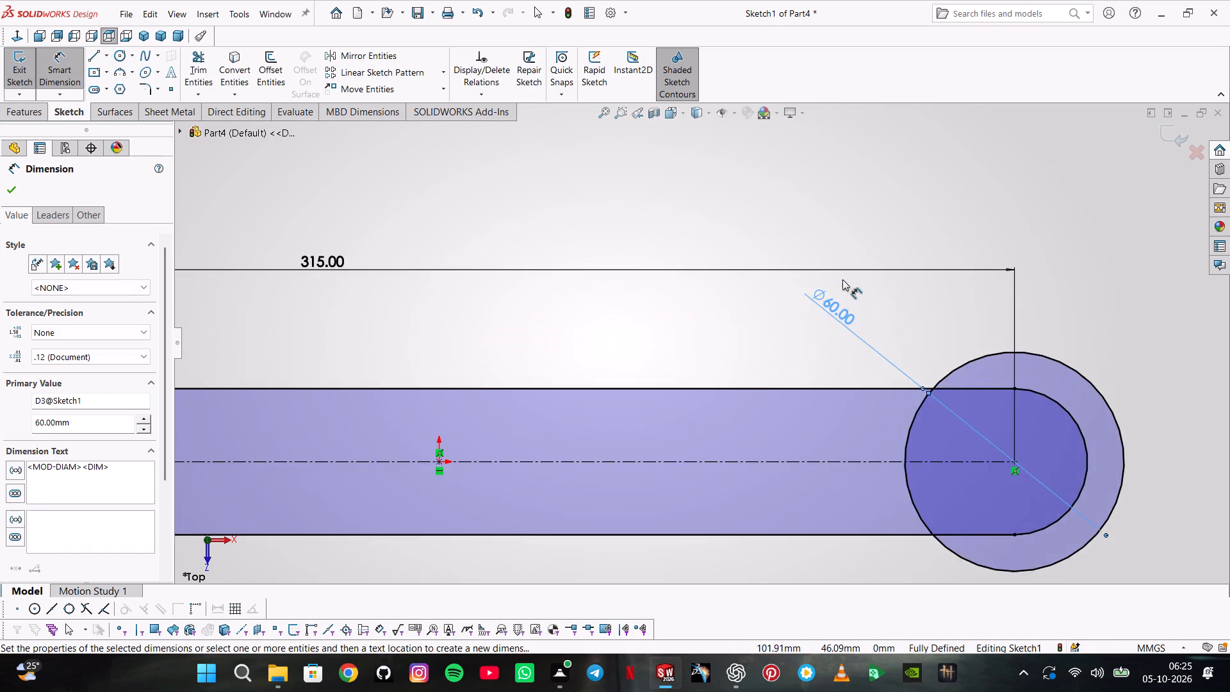
pyautogui.scroll(3, 839, 281)
pyautogui.scroll(3, 537, 355)
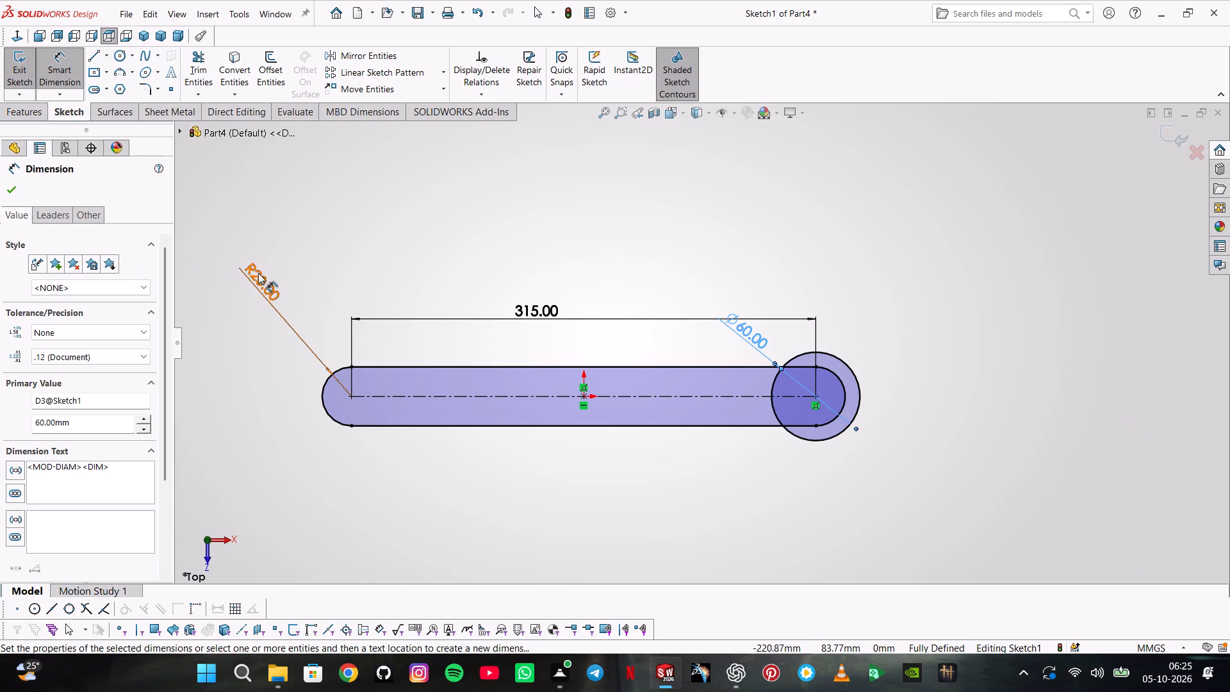
pyautogui.moveTo(258, 273); pyautogui.dragTo(311, 320)
pyautogui.scroll(-1, 464, 320)
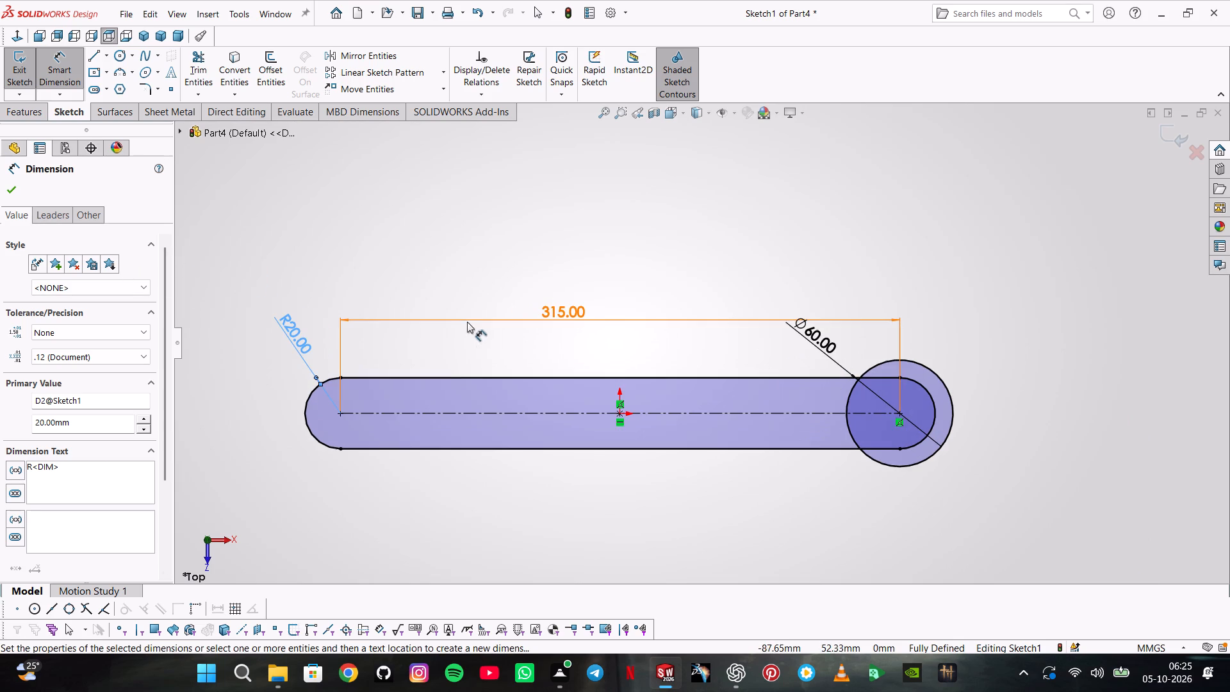
pyautogui.scroll(2, 382, 533)
pyautogui.scroll(-3, 331, 431)
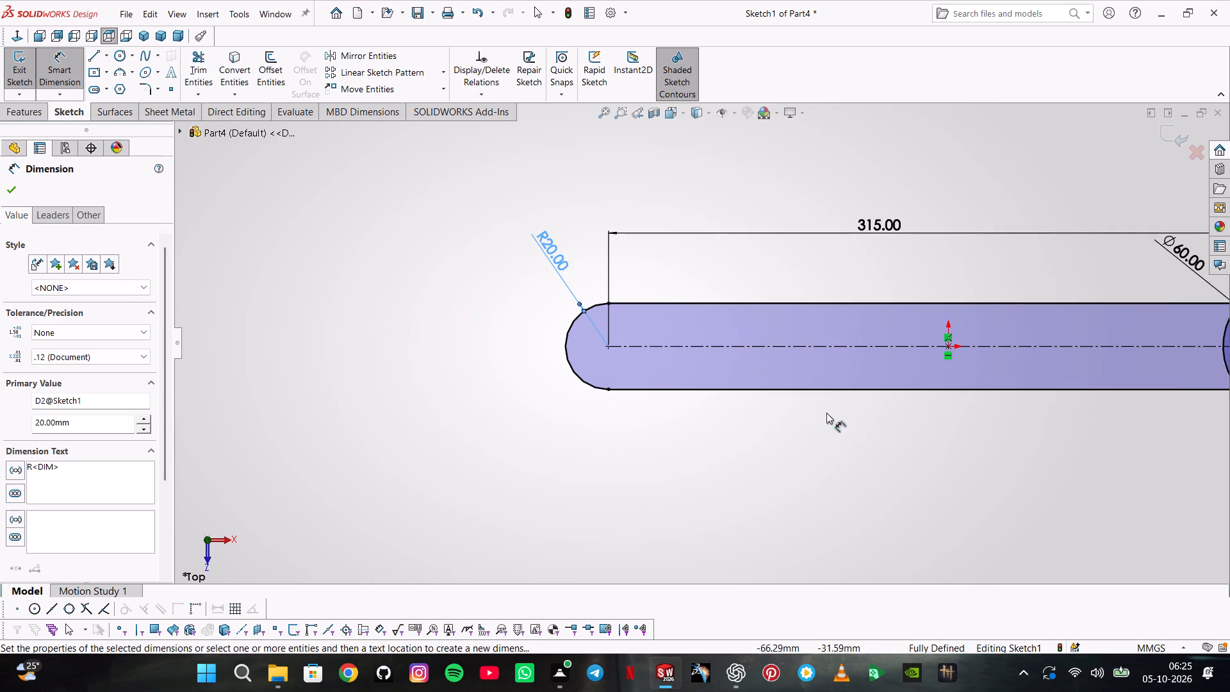
pyautogui.scroll(3, 842, 412)
pyautogui.scroll(-3, 988, 323)
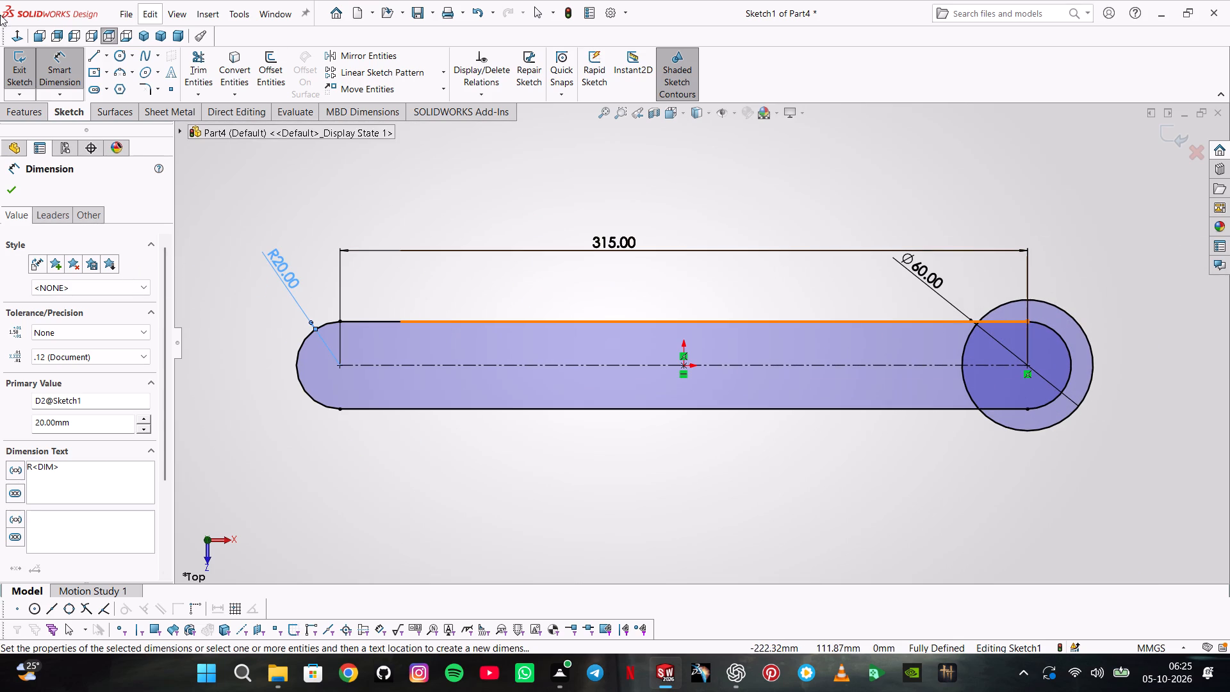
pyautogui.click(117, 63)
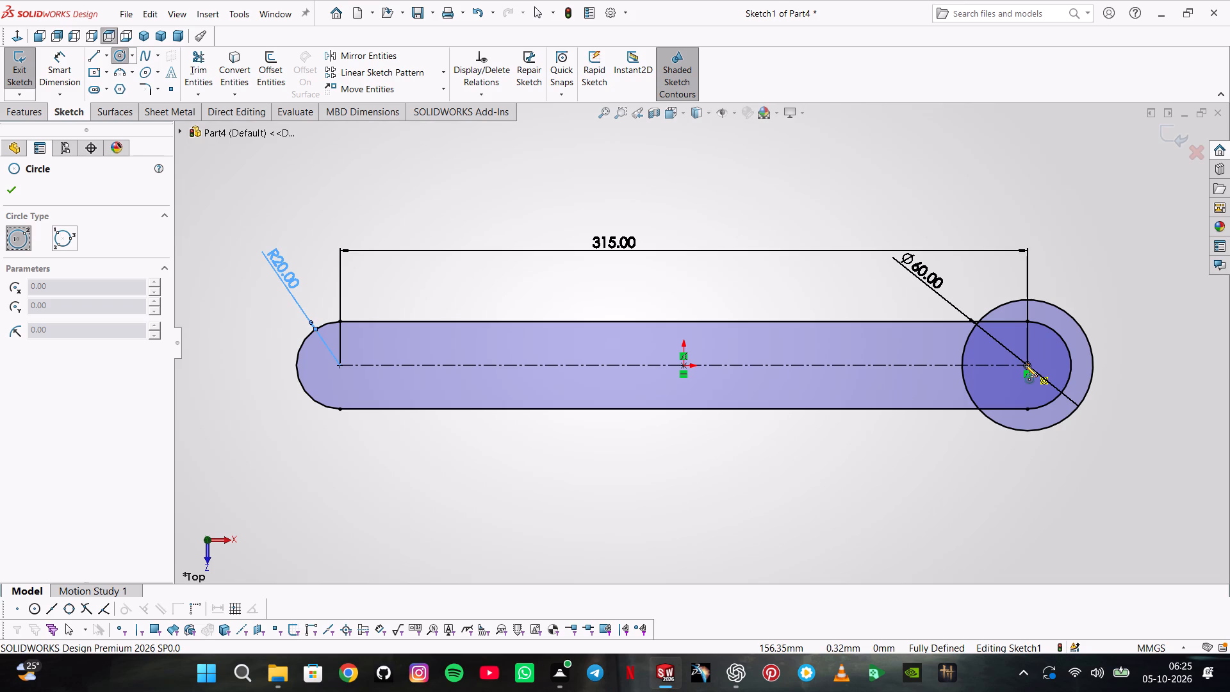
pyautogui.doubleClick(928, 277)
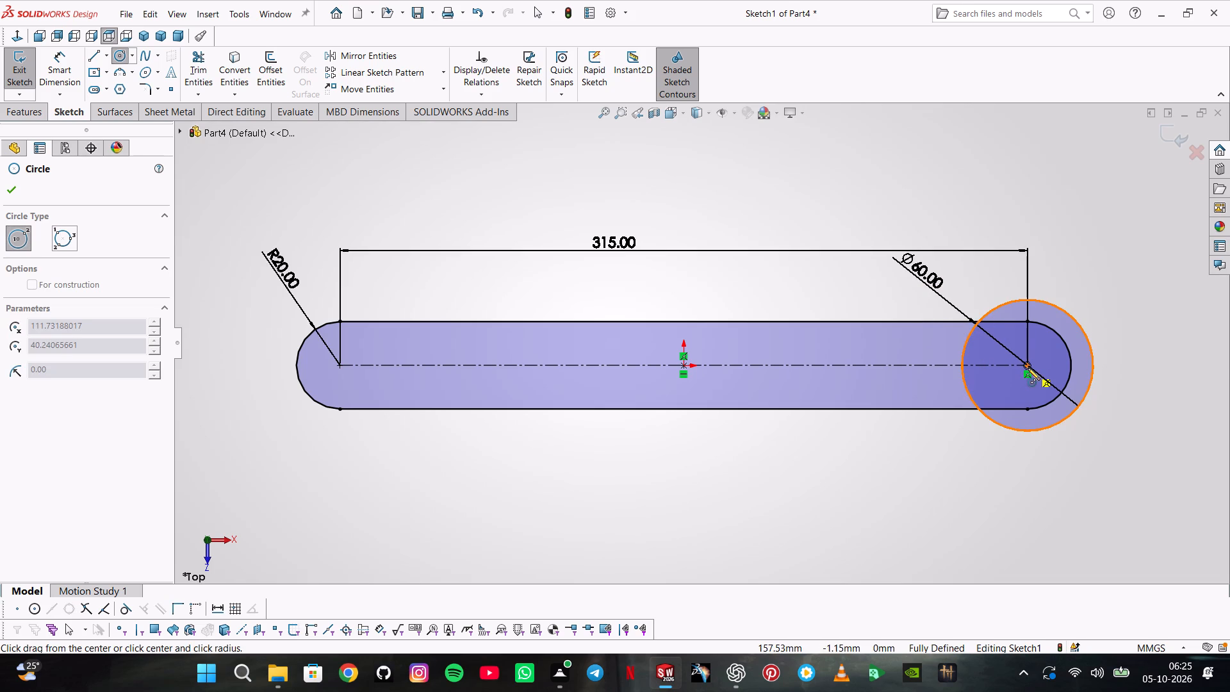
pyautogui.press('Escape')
# Set the diameter of the circle at the slot's right end to 76 mm (38*2).
pyautogui.doubleClick(934, 281)
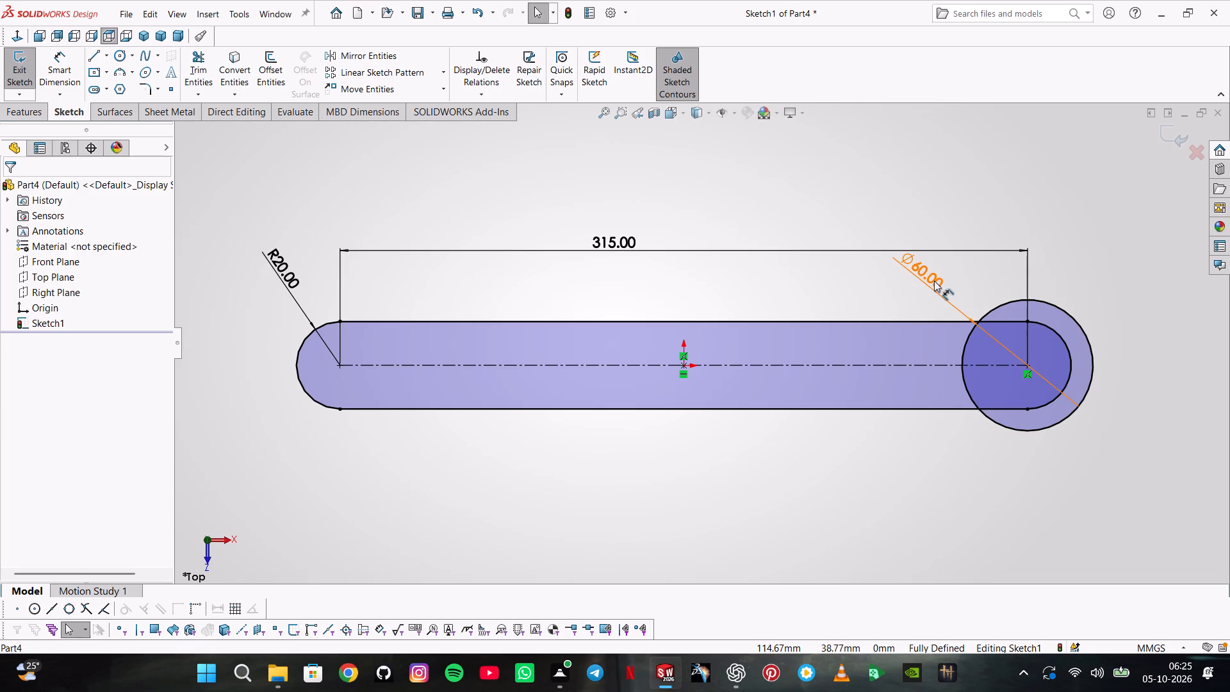
pyautogui.write('38*2')
pyautogui.press('Return')
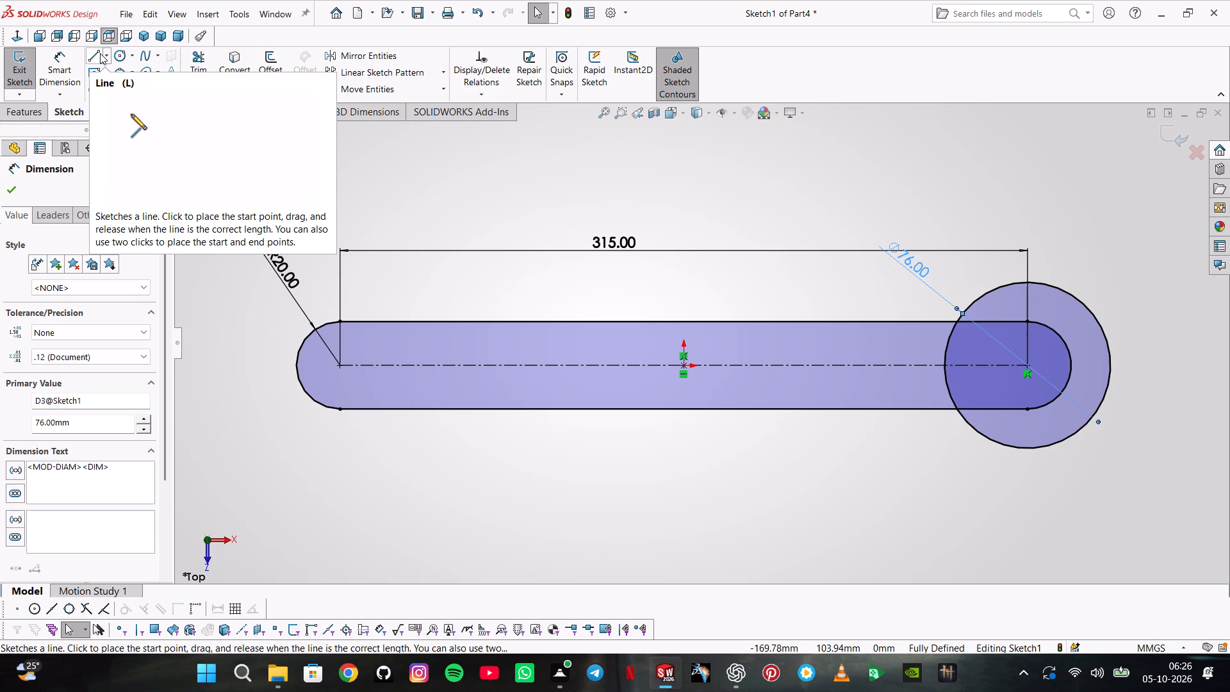
# Sketch a second circle overlapping the right edge of the 76 mm circle and dimension its diameter as 50 mm.
pyautogui.click(123, 52)
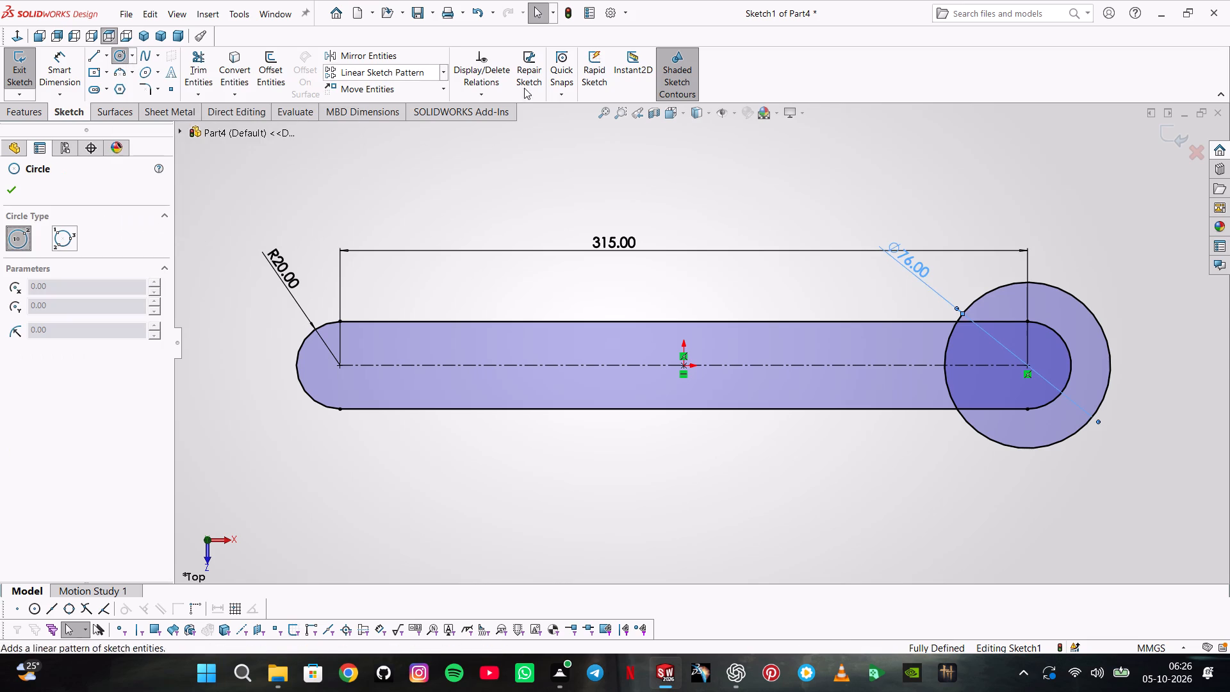
pyautogui.click(1137, 370)
pyautogui.click(1157, 336)
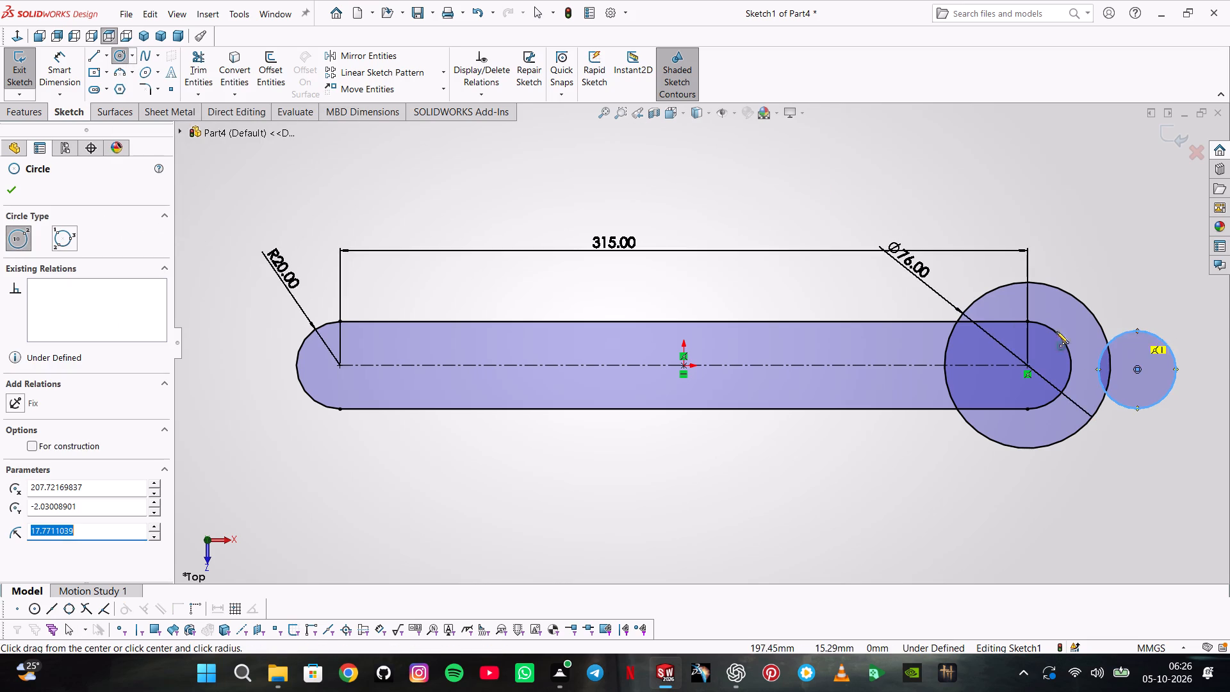
pyautogui.click(60, 77)
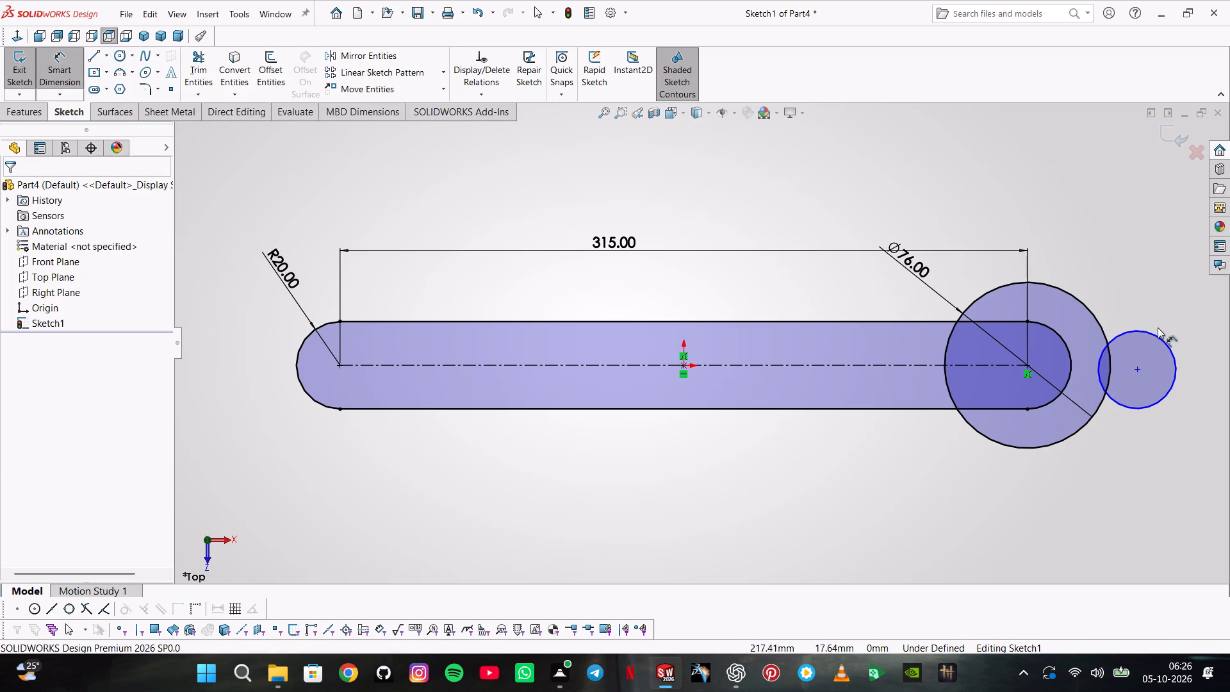
pyautogui.click(1153, 331)
pyautogui.click(1131, 252)
pyautogui.write('50')
pyautogui.press('Return')
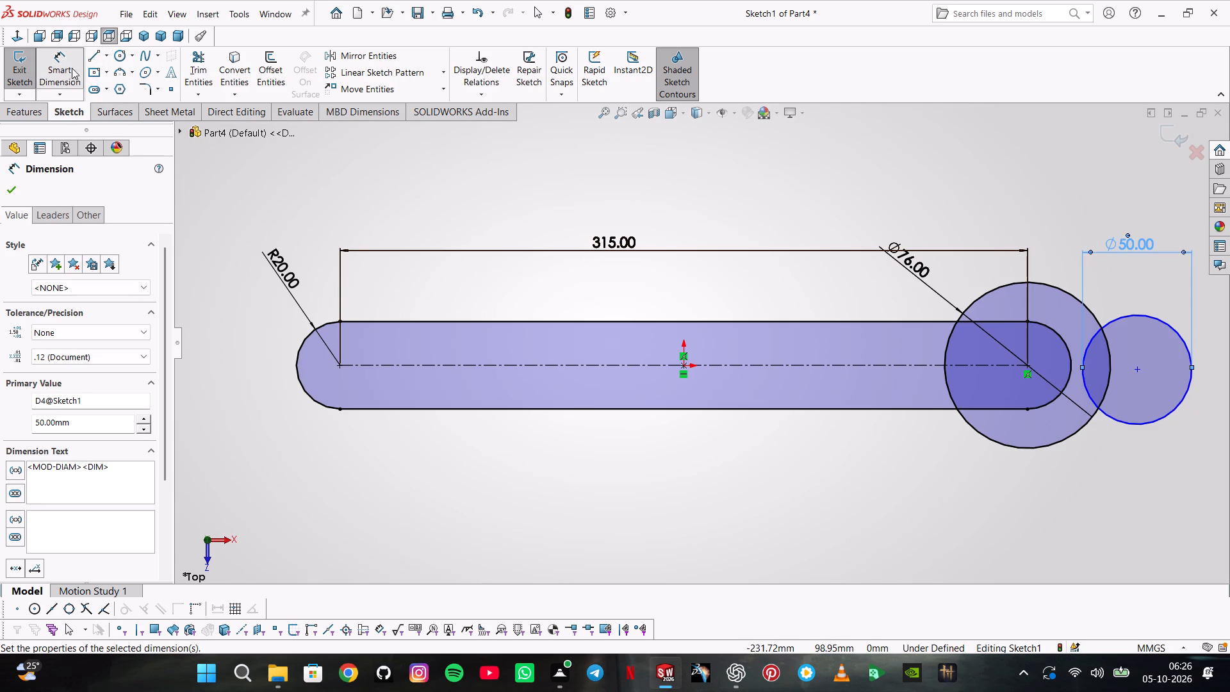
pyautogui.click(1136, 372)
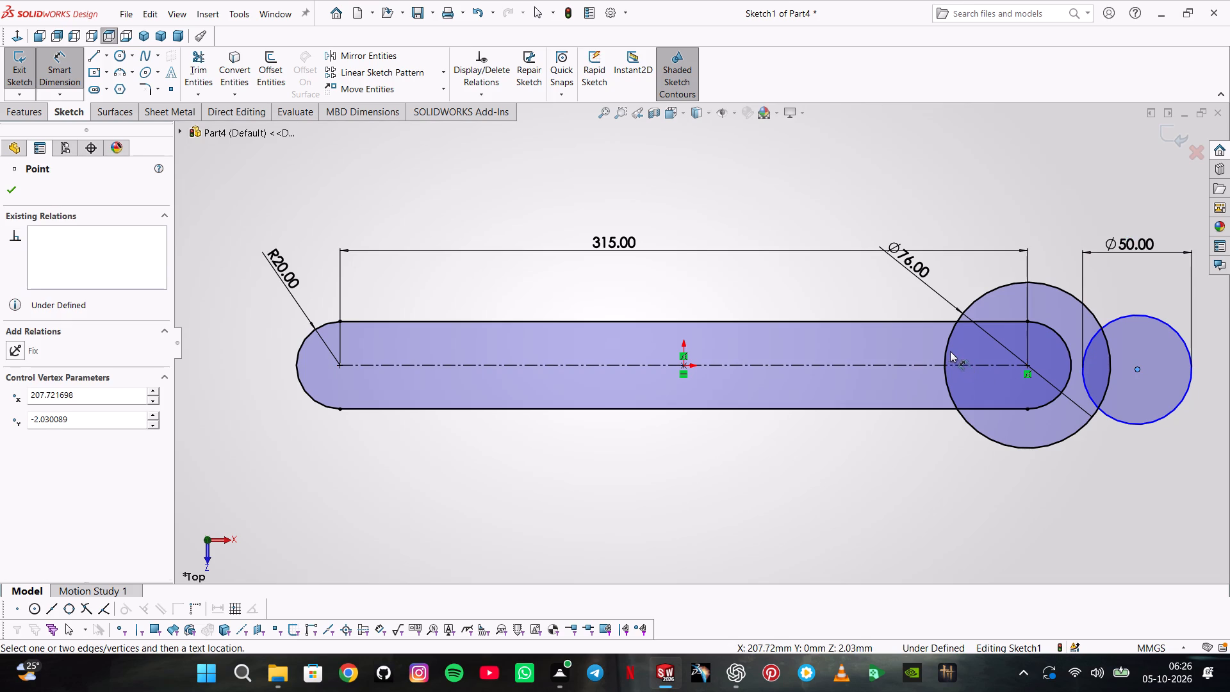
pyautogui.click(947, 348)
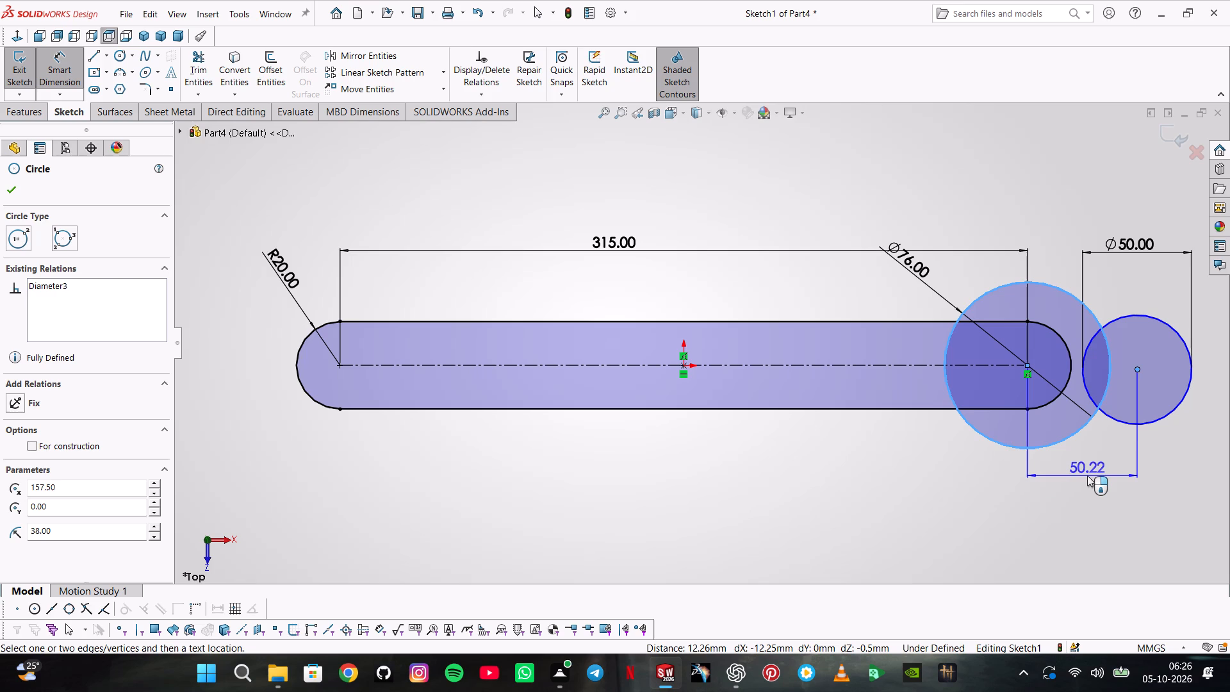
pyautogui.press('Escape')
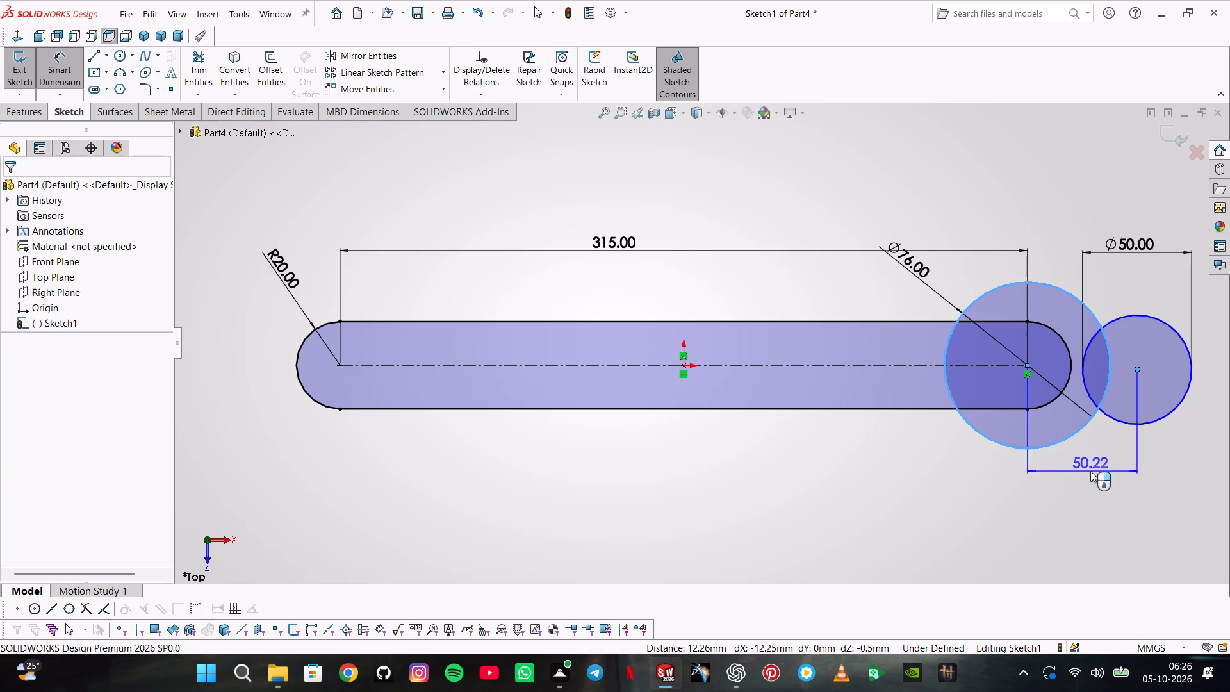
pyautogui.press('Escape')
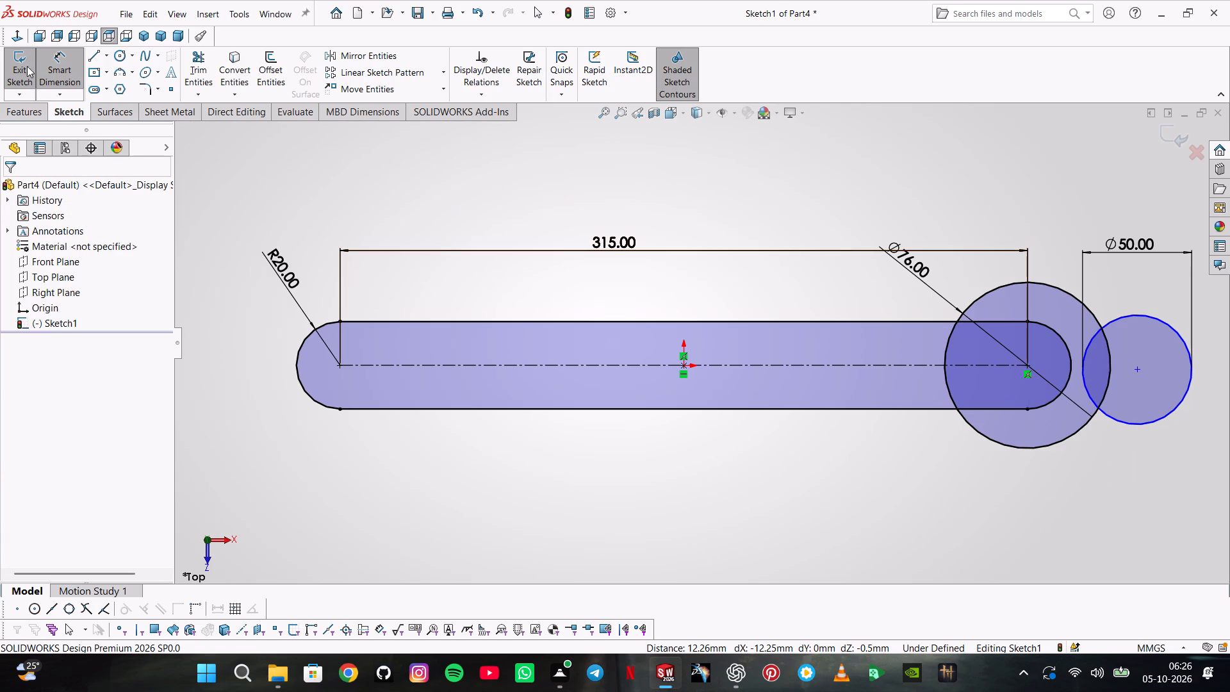
# Sketch a vertical line about 40 mm long inside the 76 mm circle, between the slot's right end and the 50 mm circle.
pyautogui.click(94, 60)
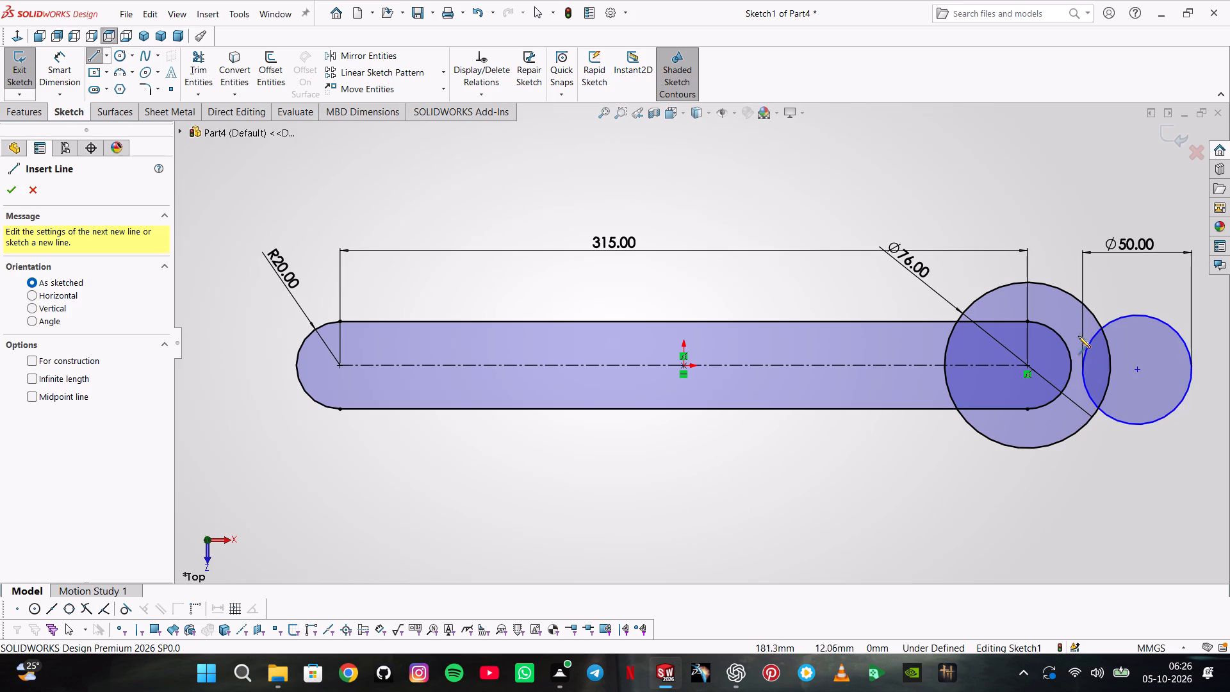
pyautogui.click(1073, 326)
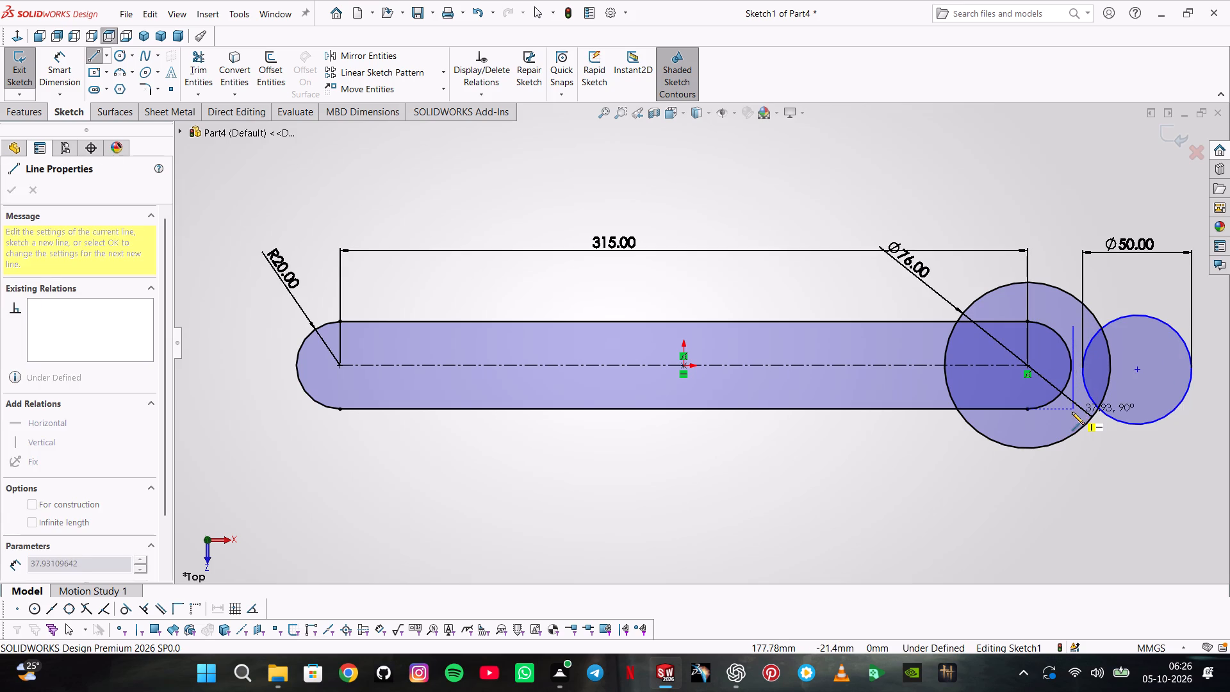
pyautogui.click(1072, 413)
pyautogui.press('Escape')
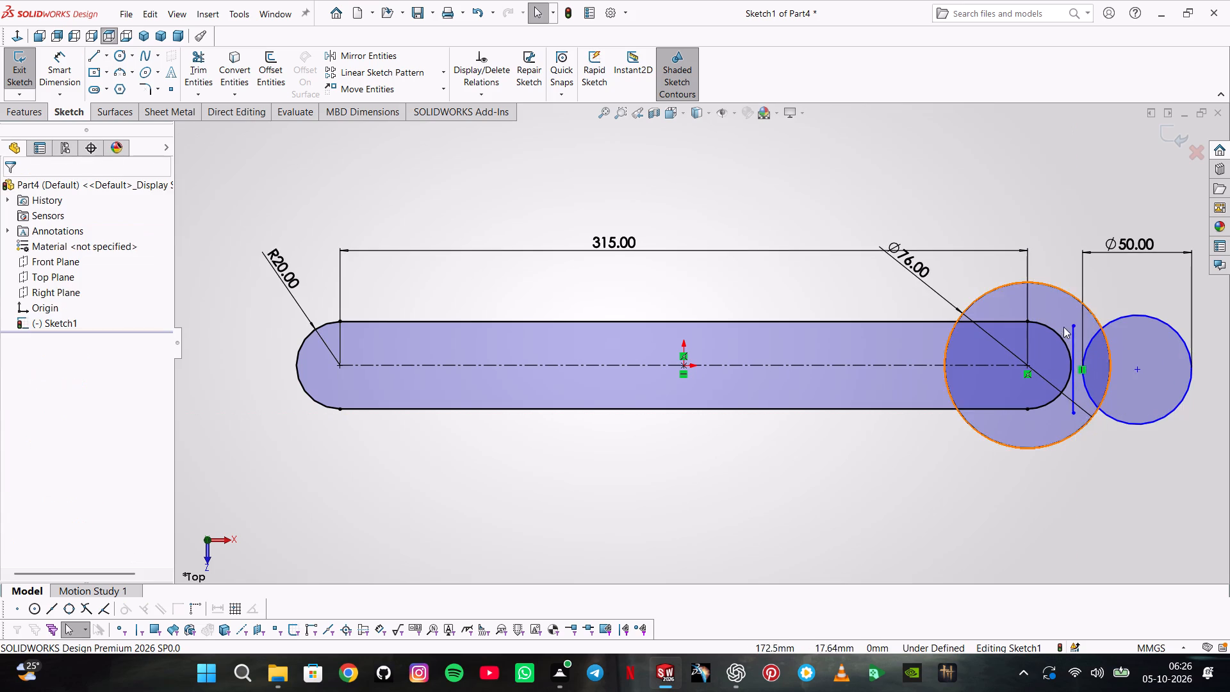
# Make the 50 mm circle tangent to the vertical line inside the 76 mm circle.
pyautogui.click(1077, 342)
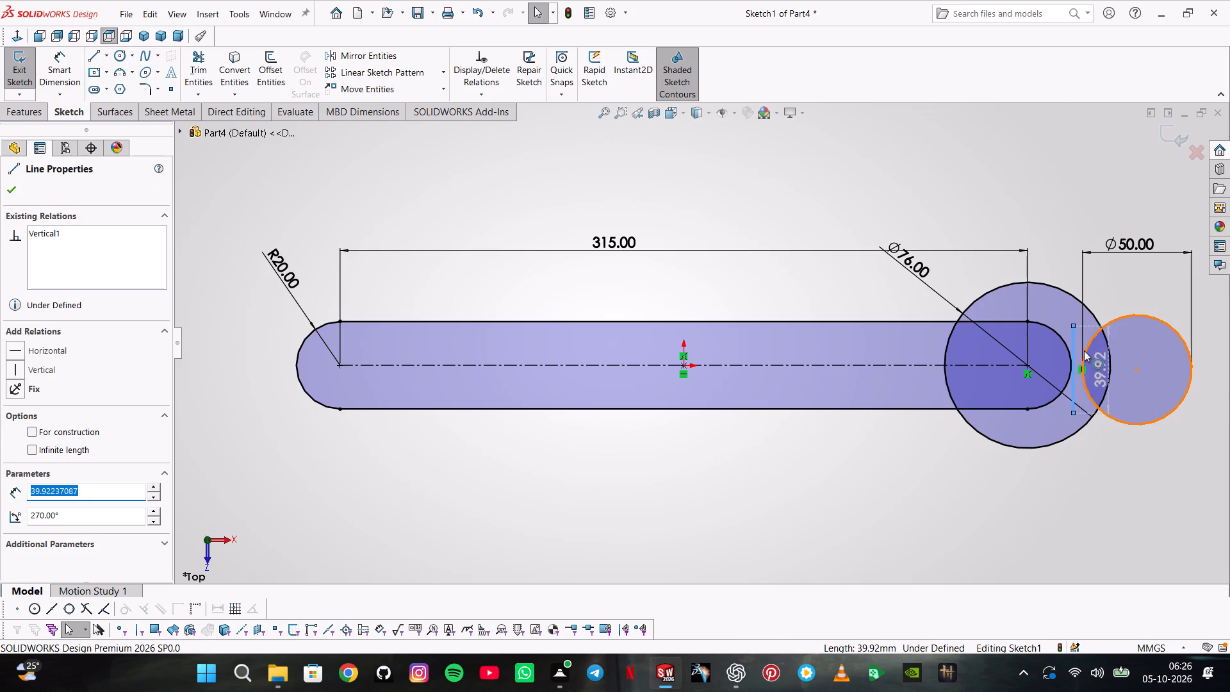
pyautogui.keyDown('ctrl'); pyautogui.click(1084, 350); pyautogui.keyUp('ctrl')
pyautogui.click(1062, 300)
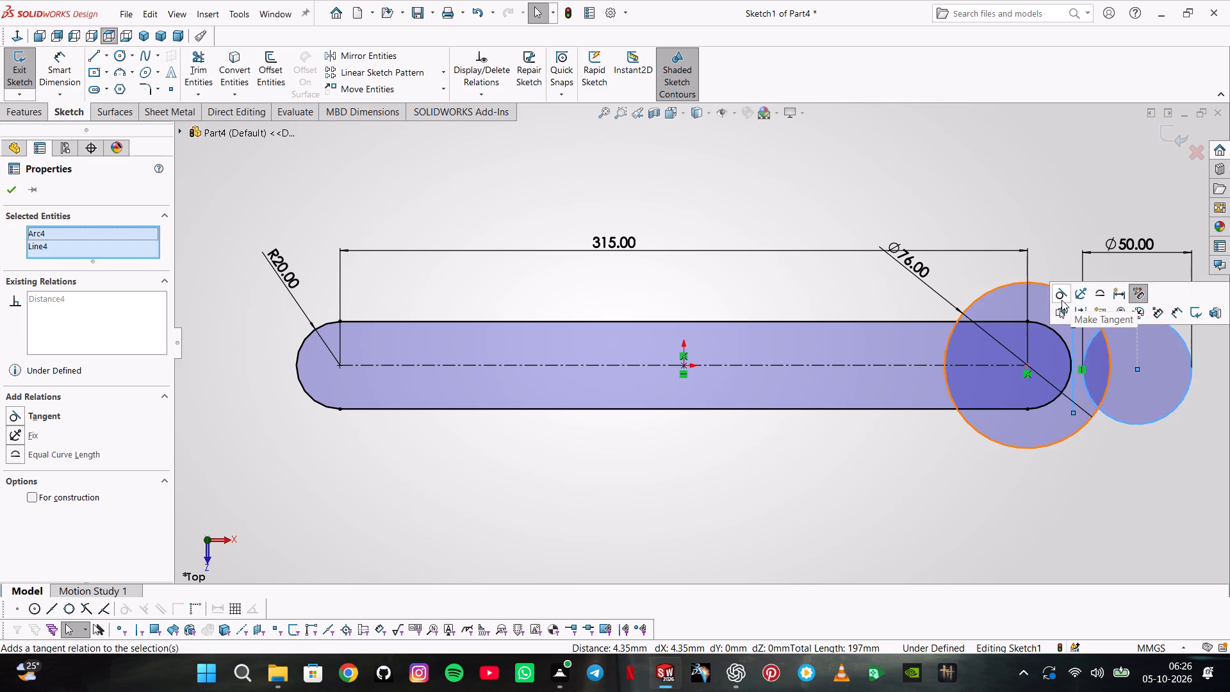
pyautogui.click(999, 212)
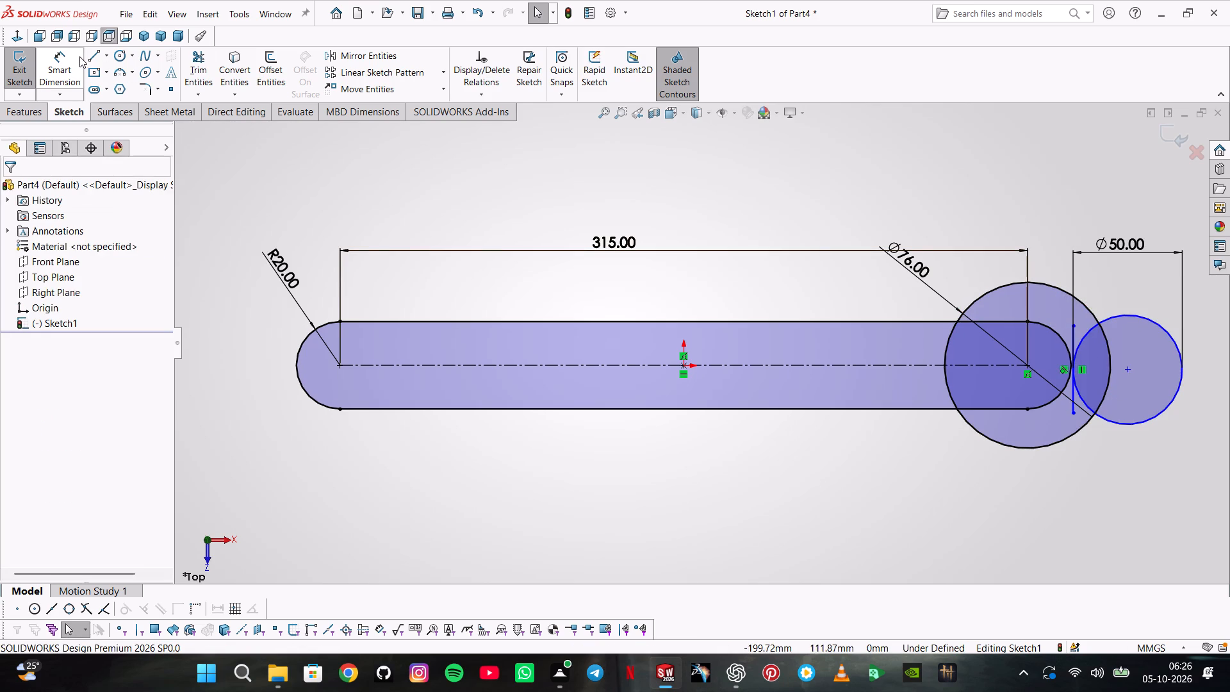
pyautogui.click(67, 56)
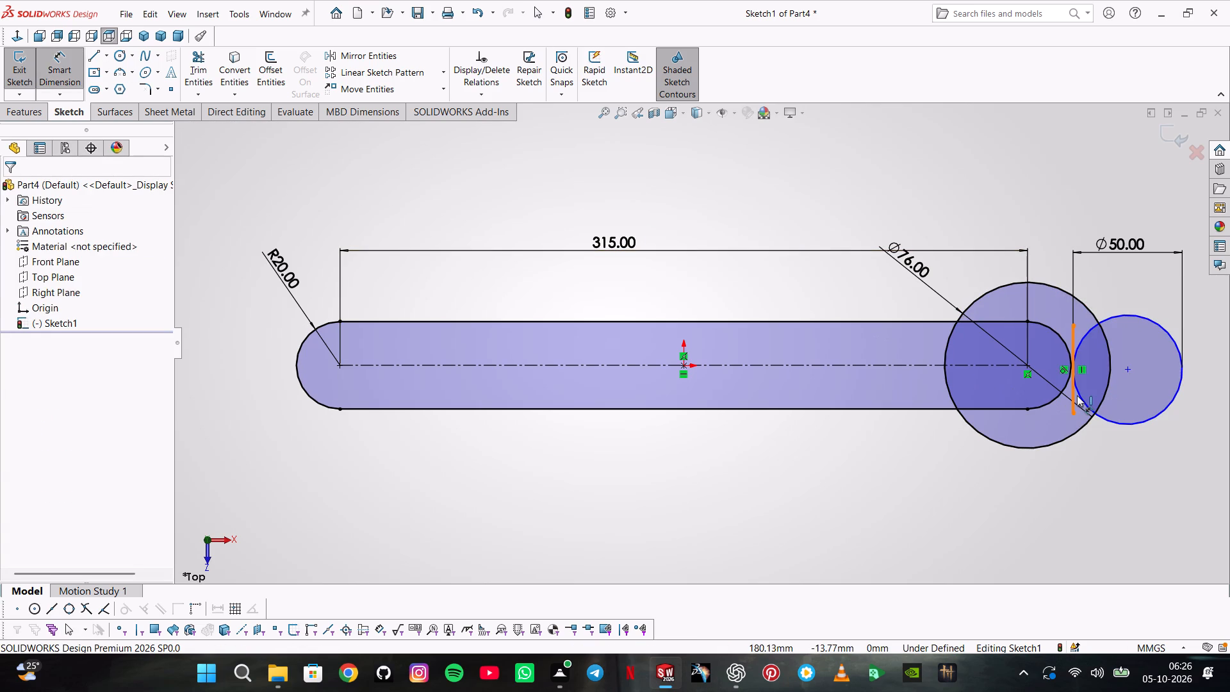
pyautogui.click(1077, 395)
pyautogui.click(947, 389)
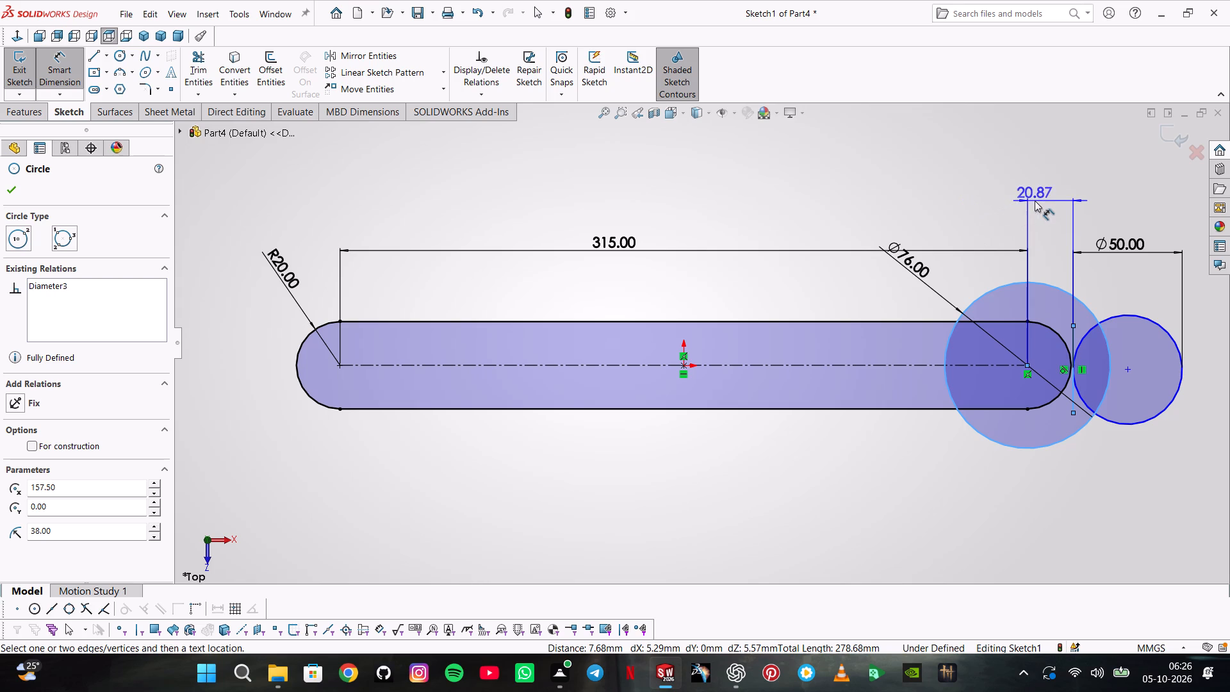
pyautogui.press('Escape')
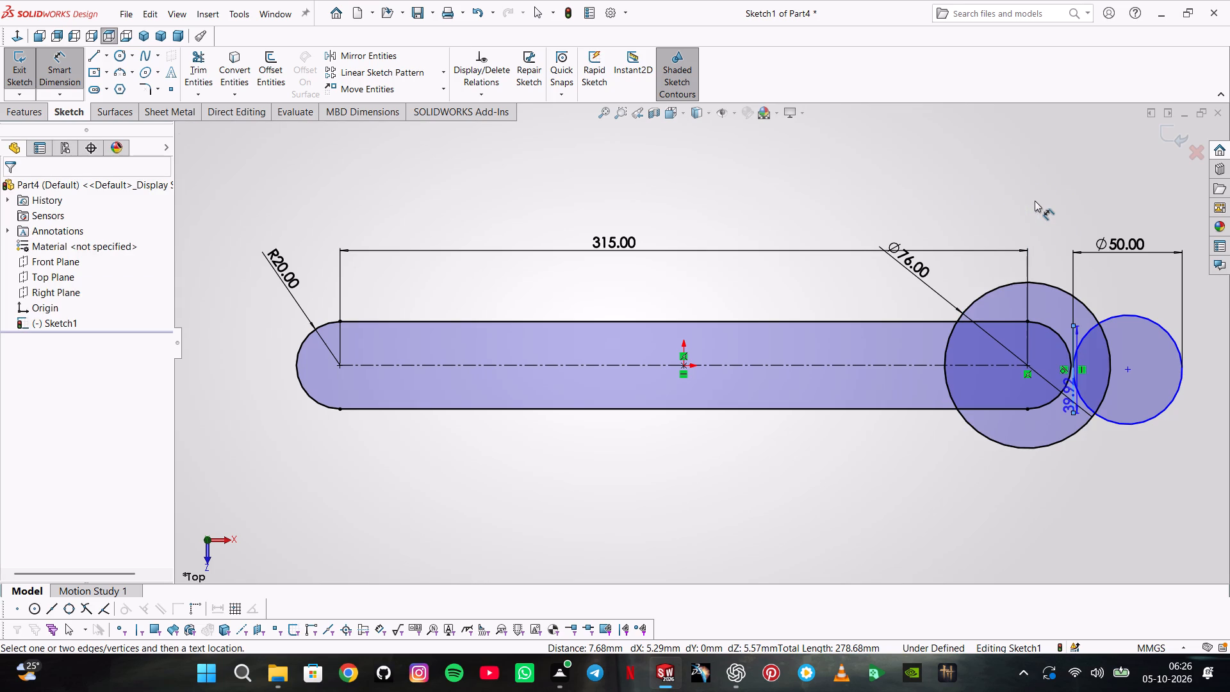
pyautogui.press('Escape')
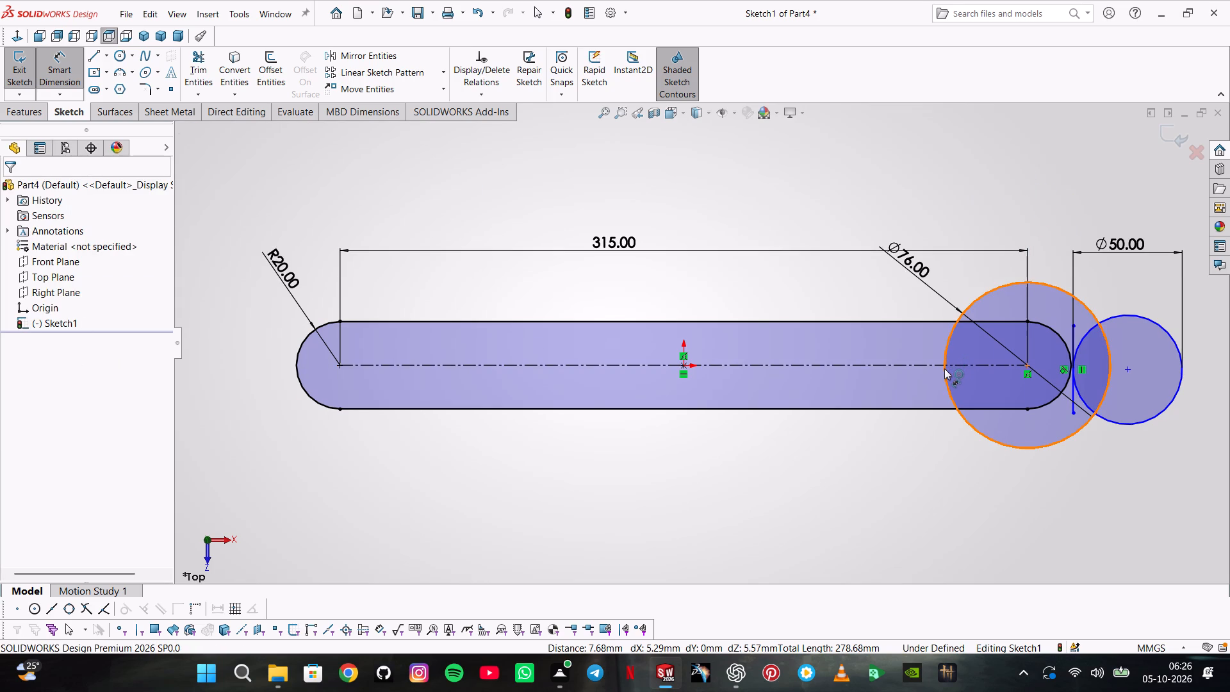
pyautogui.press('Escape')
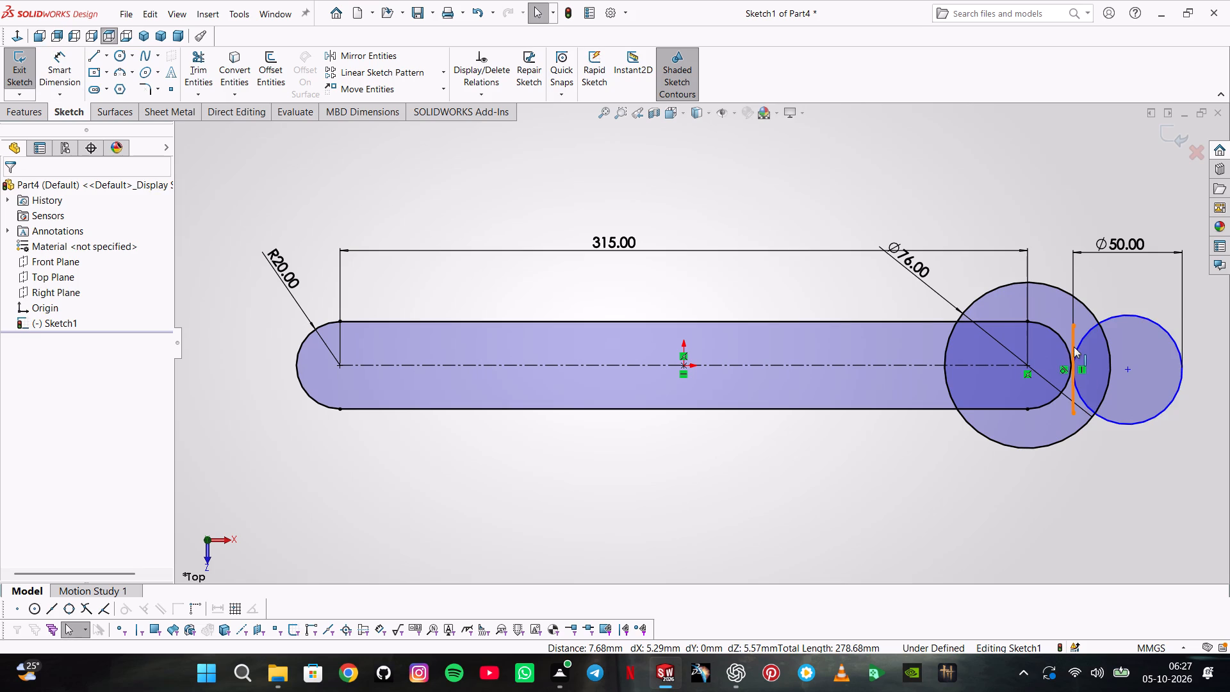
# Delete the vertical line inside the 76 mm circle.
pyautogui.click(1074, 347)
pyautogui.press('Delete')
pyautogui.press('Return')
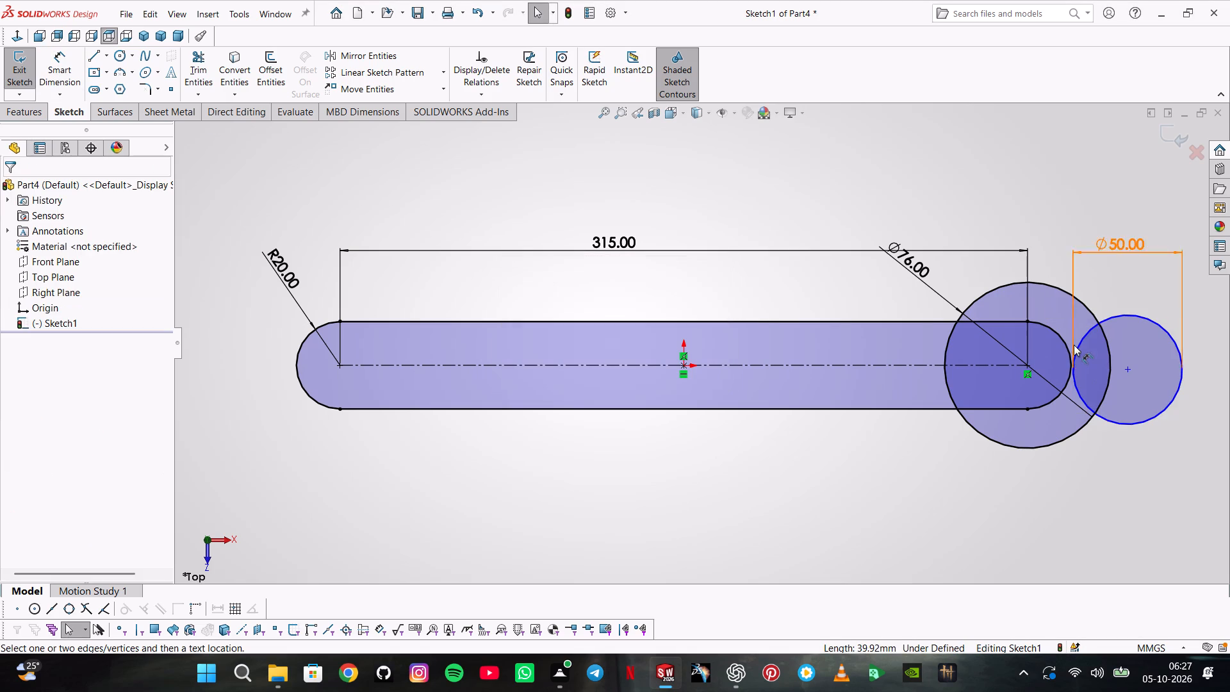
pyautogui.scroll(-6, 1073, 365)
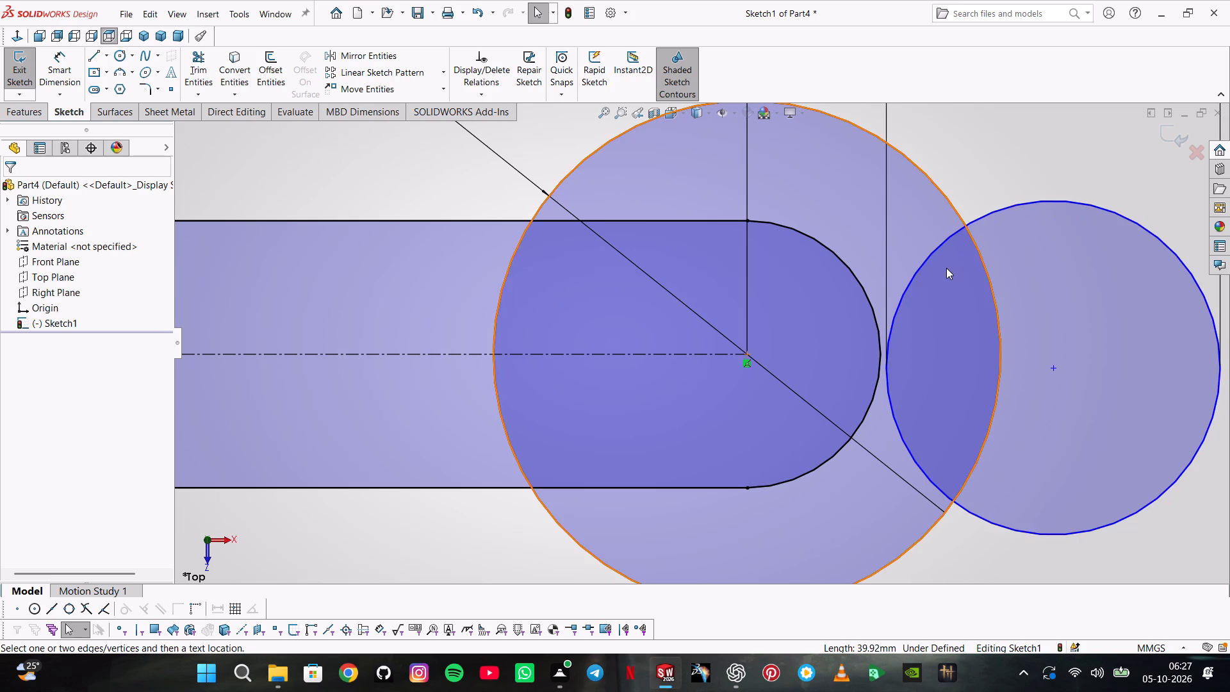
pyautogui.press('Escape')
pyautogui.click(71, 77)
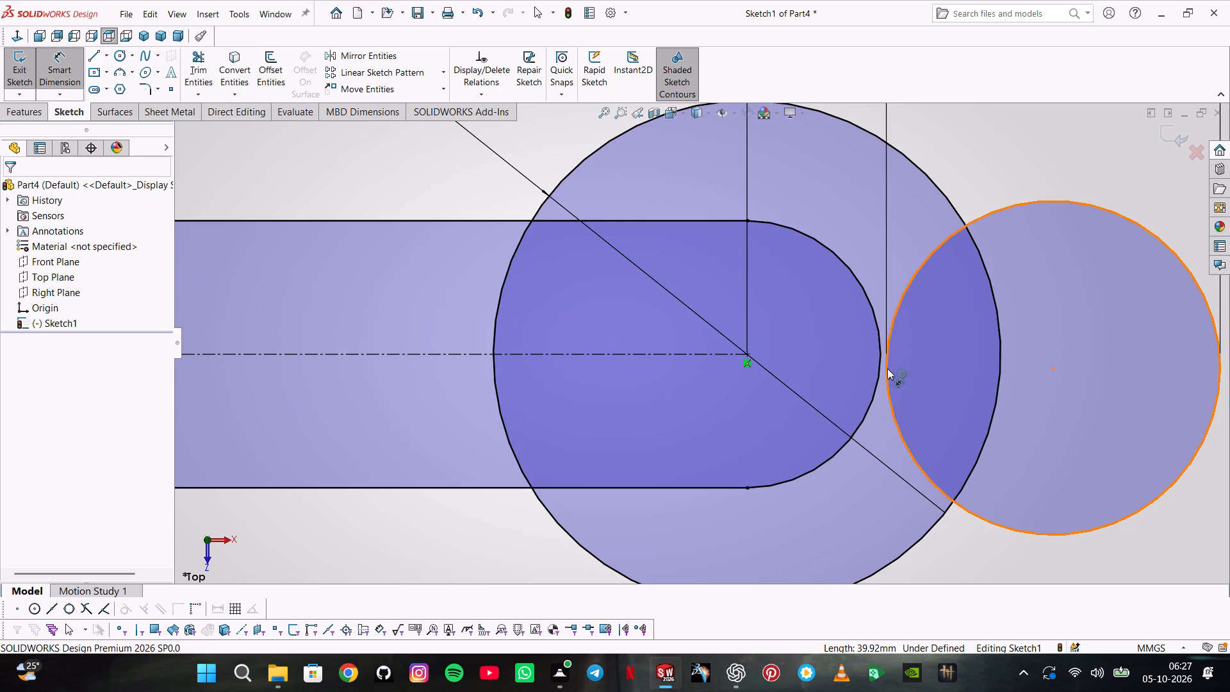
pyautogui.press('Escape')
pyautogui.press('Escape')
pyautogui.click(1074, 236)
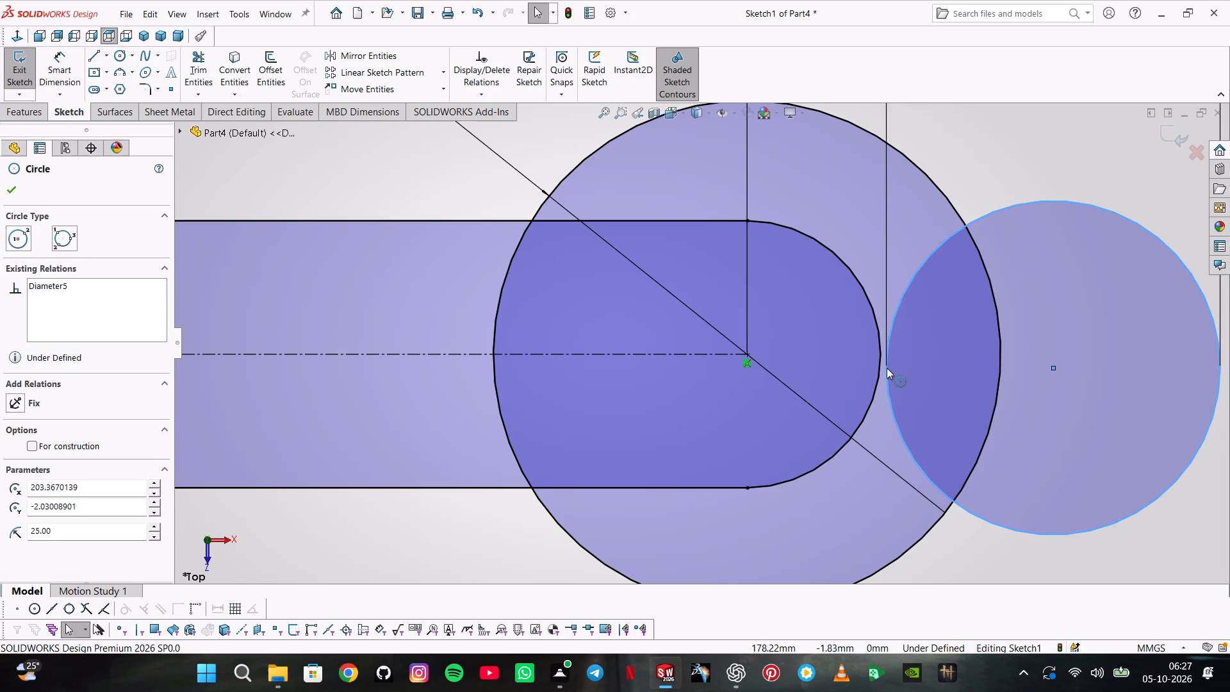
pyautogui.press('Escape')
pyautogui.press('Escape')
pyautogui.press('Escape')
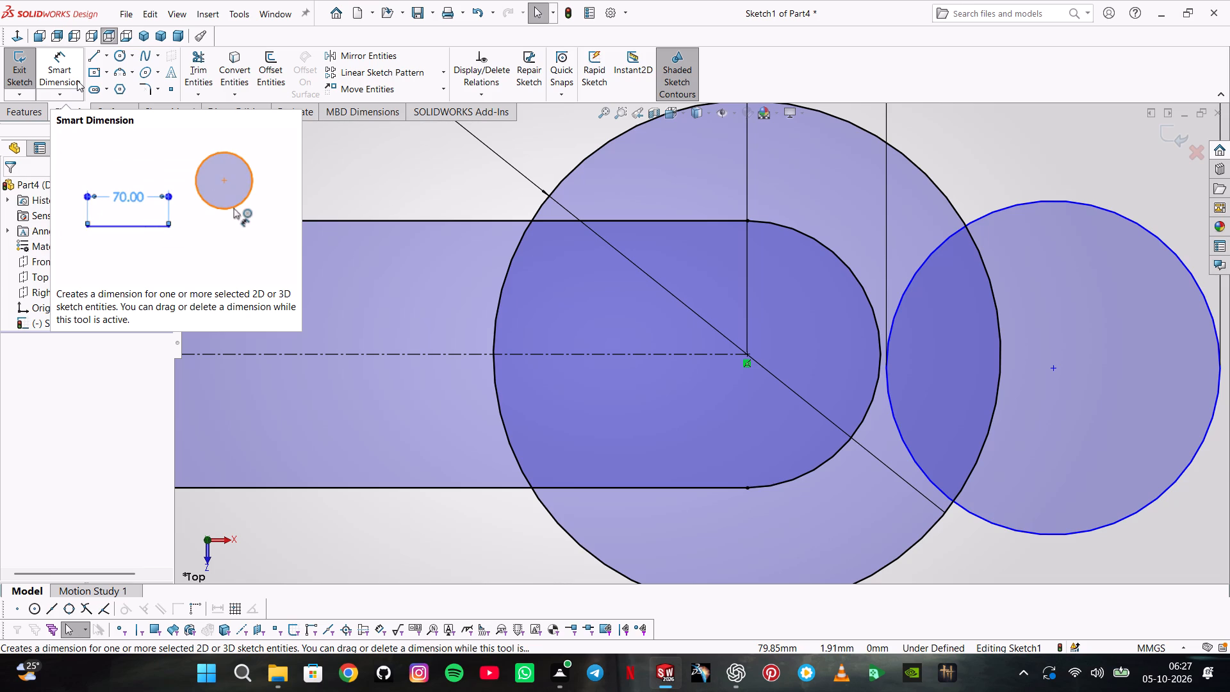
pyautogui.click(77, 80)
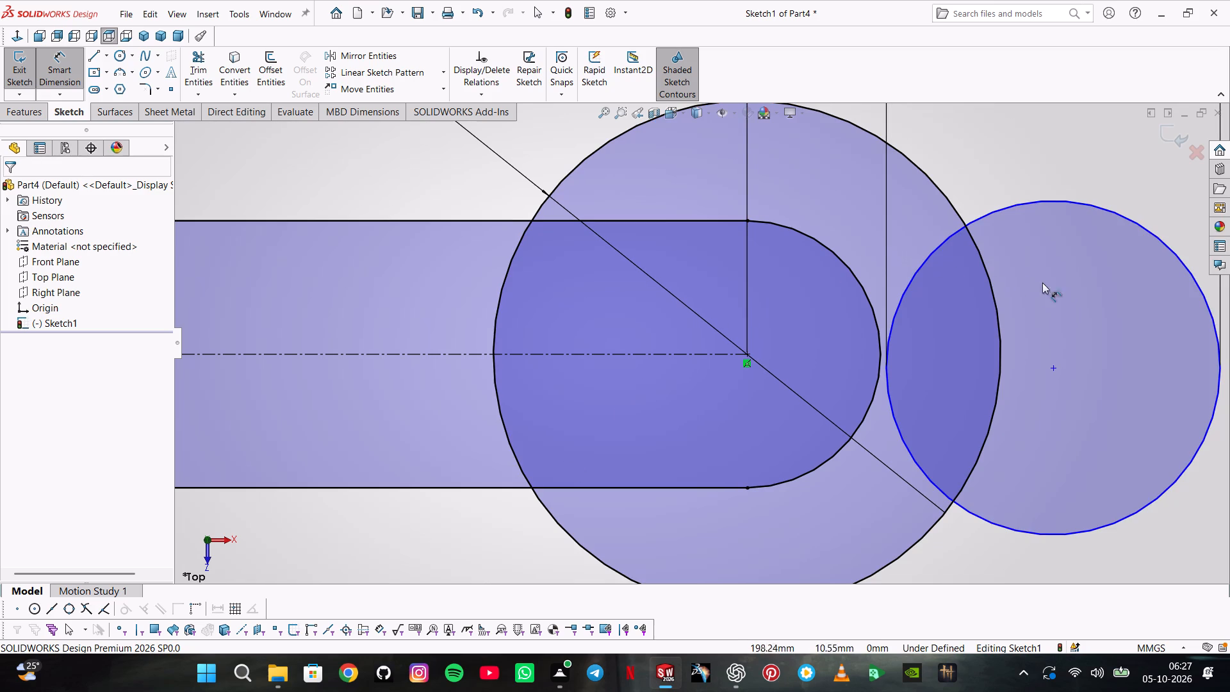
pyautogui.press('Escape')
# Move the 50 mm circle inside the 76 mm circle, with its center slightly left of the slot's end center.
pyautogui.moveTo(1071, 290); pyautogui.dragTo(735, 272)
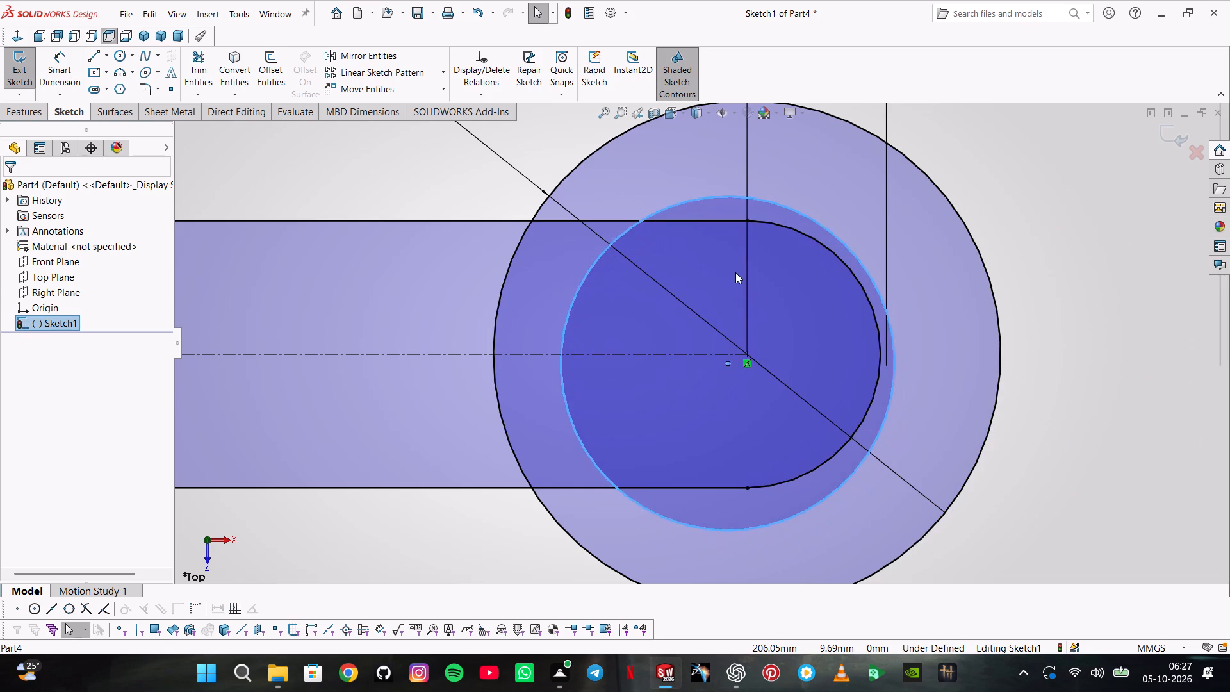
pyautogui.moveTo(735, 272); pyautogui.dragTo(737, 274)
# Dimension the horizontal distance between the centers of the 50 mm and 76 mm circles as 4 mm.
pyautogui.click(54, 79)
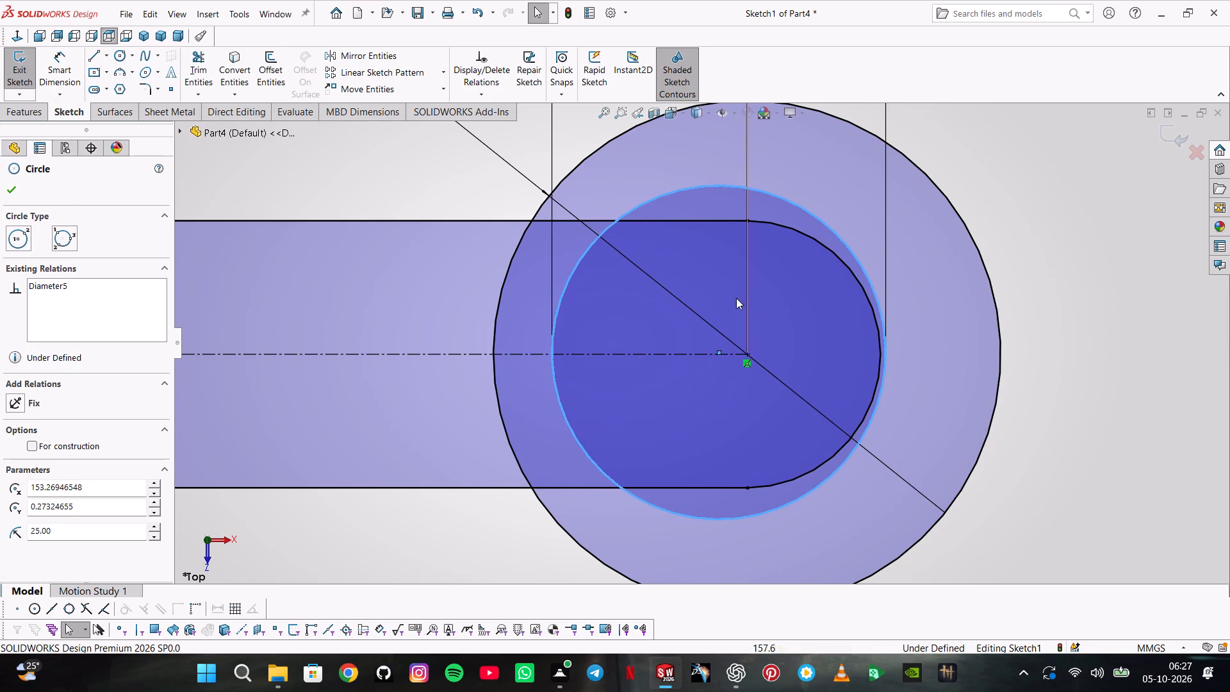
pyautogui.click(719, 356)
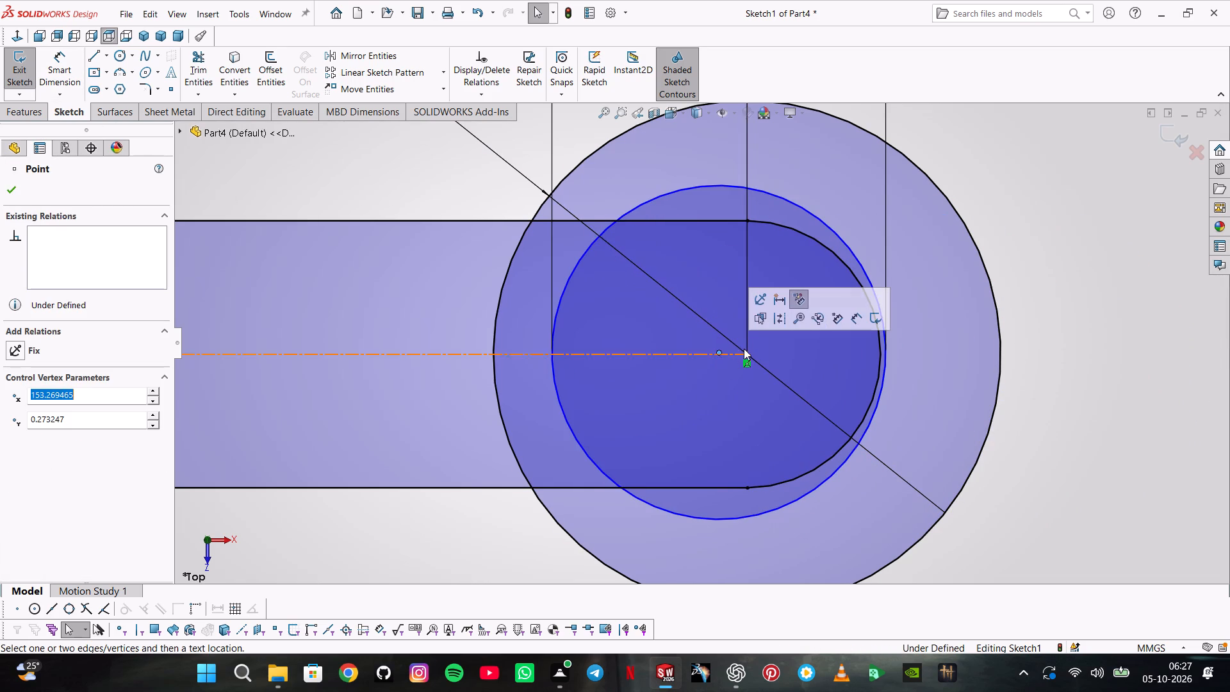
pyautogui.click(750, 352)
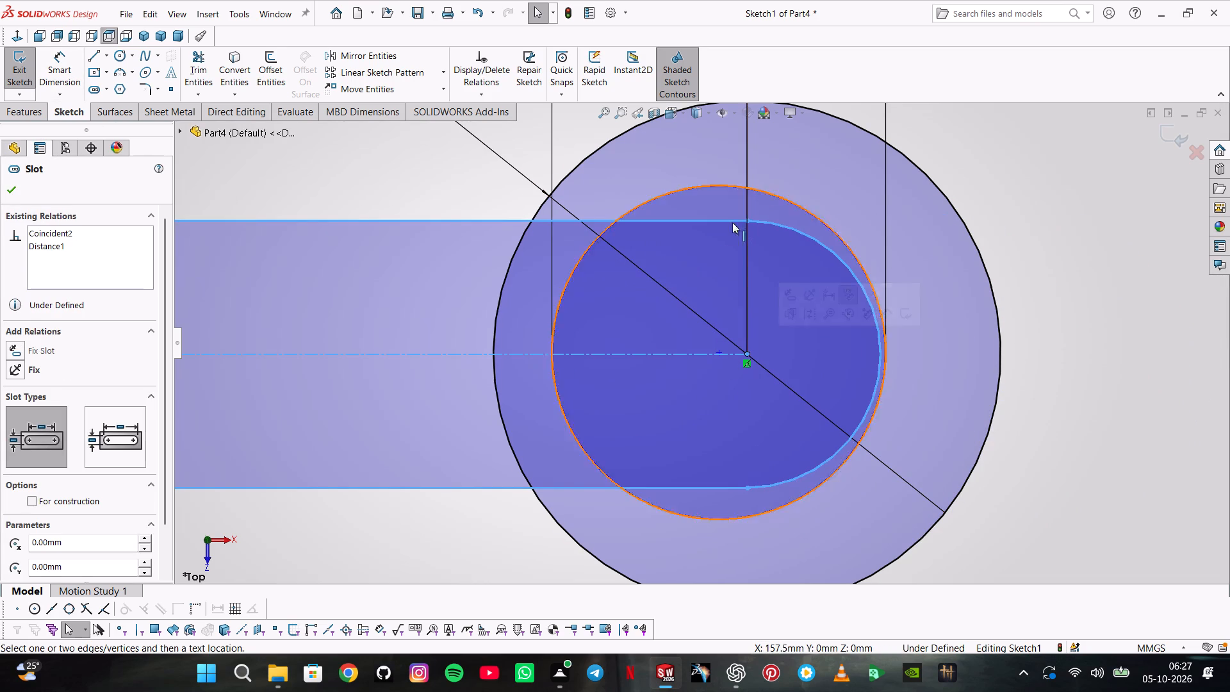
pyautogui.click(58, 55)
pyautogui.click(680, 186)
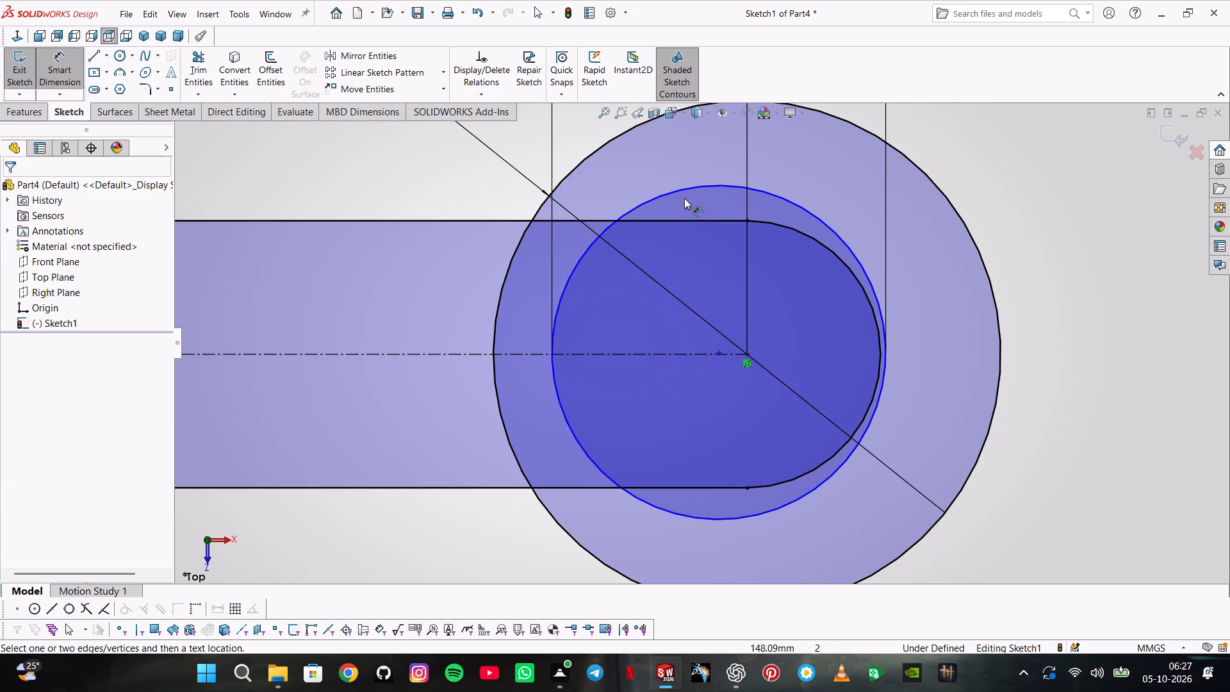
pyautogui.click(687, 192)
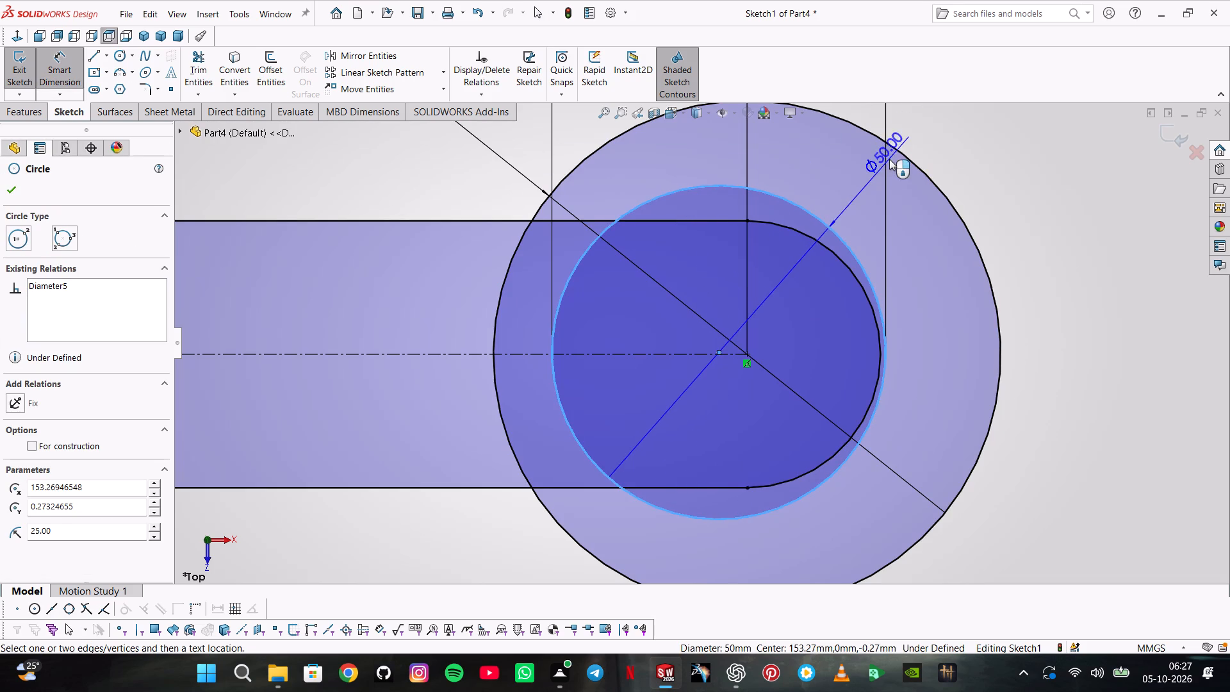
pyautogui.click(901, 151)
pyautogui.scroll(2, 812, 175)
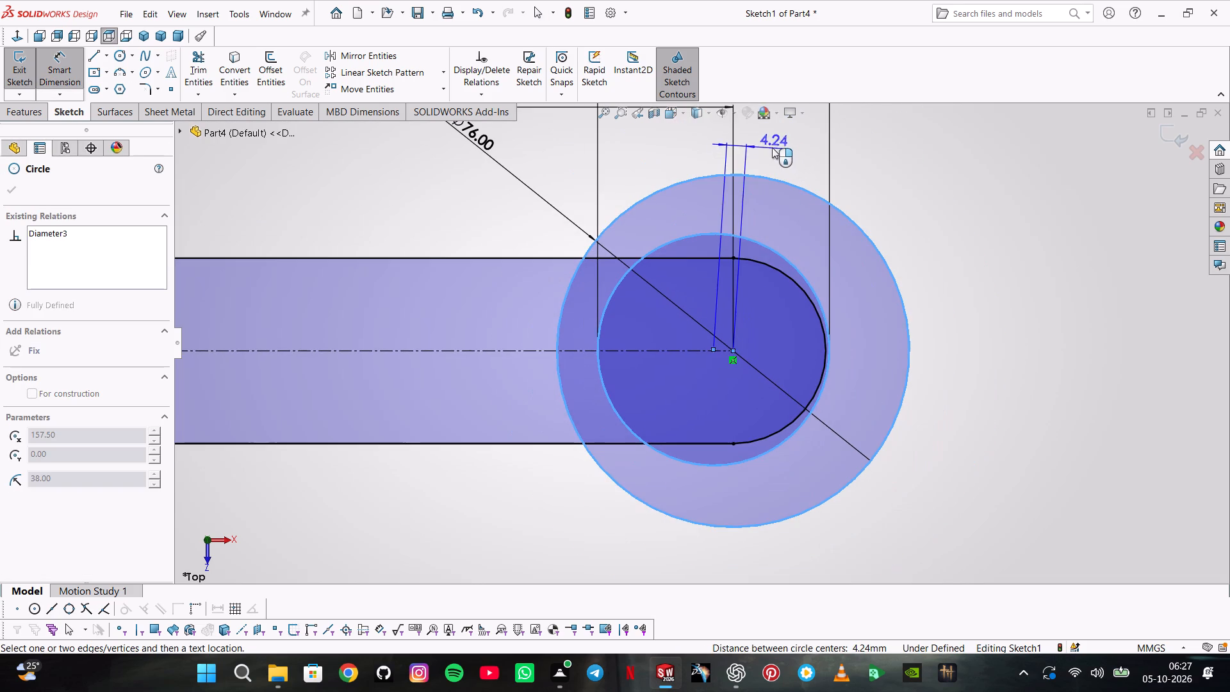
pyautogui.click(723, 131)
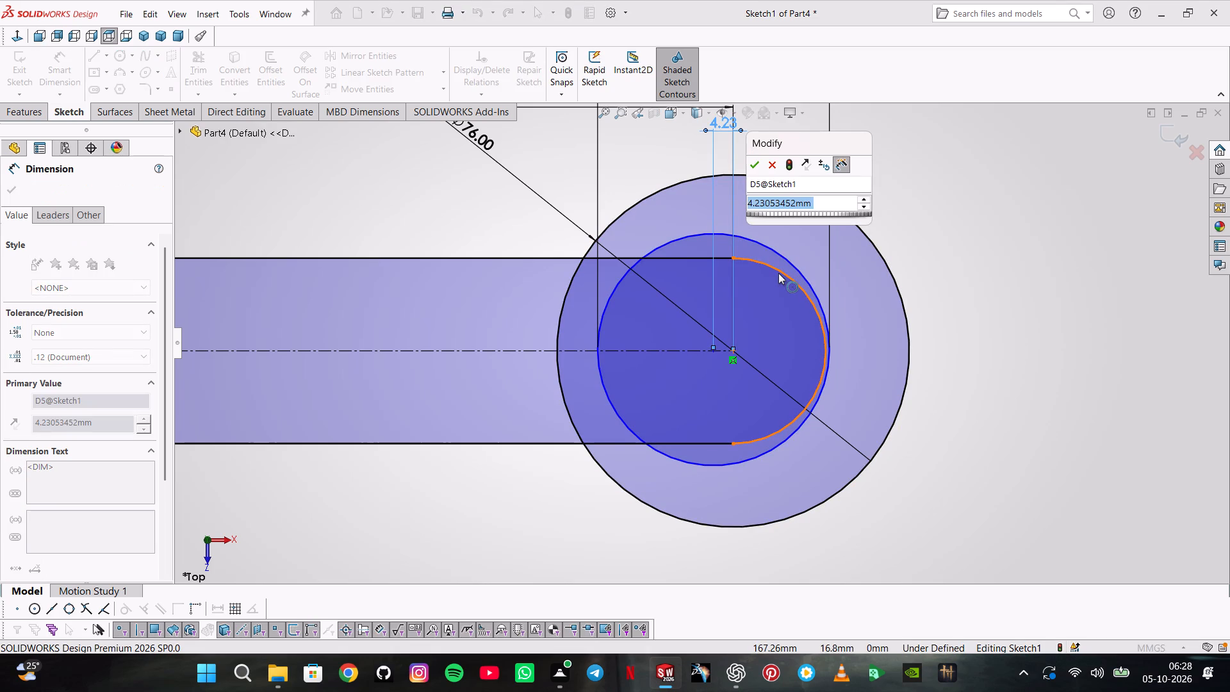
pyautogui.write('4.')
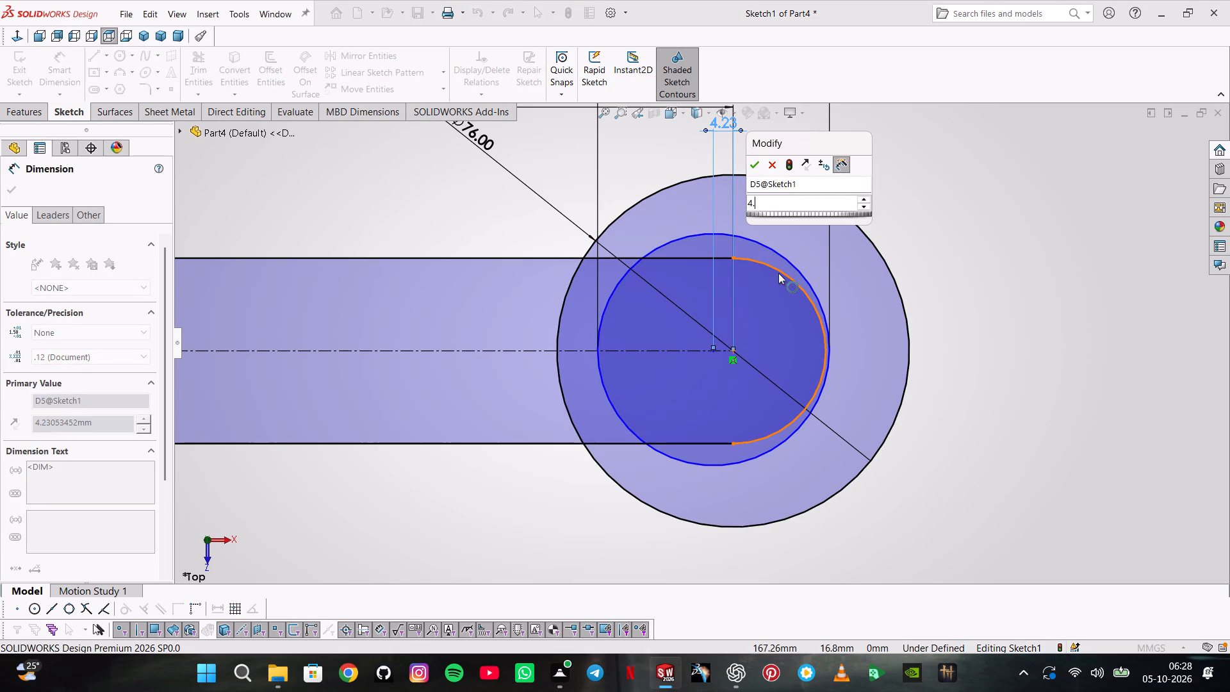
pyautogui.press('0')
pyautogui.press('Return')
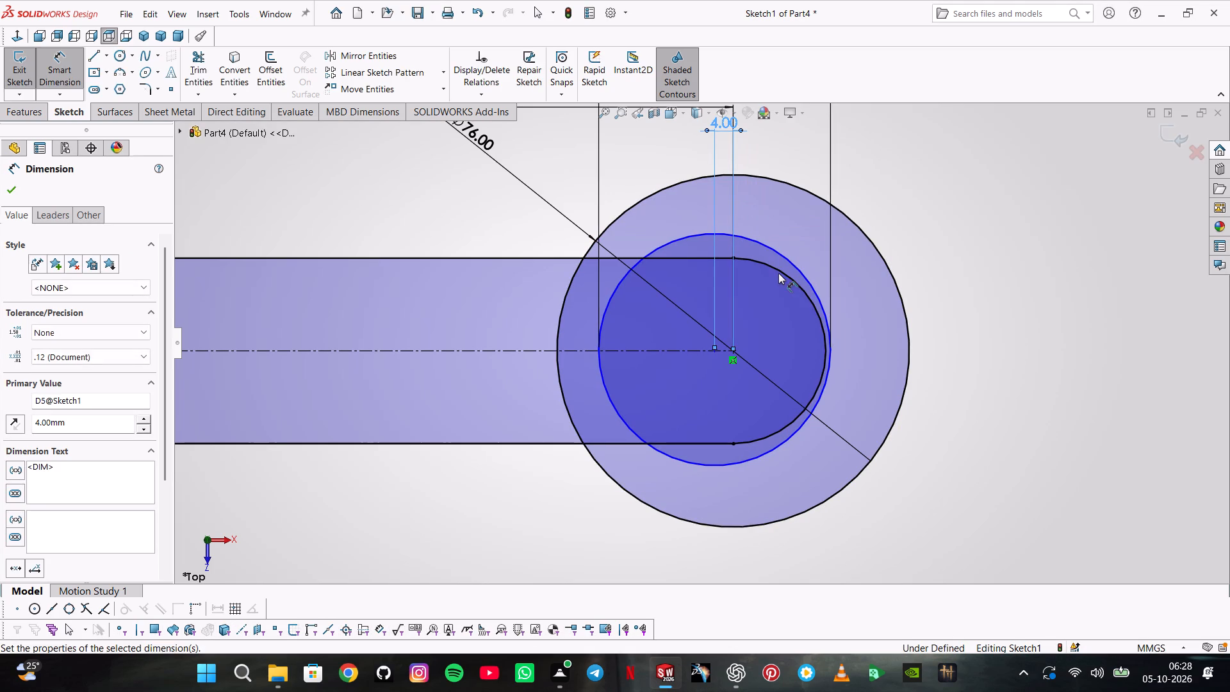
pyautogui.scroll(-4, 727, 325)
pyautogui.press('Escape')
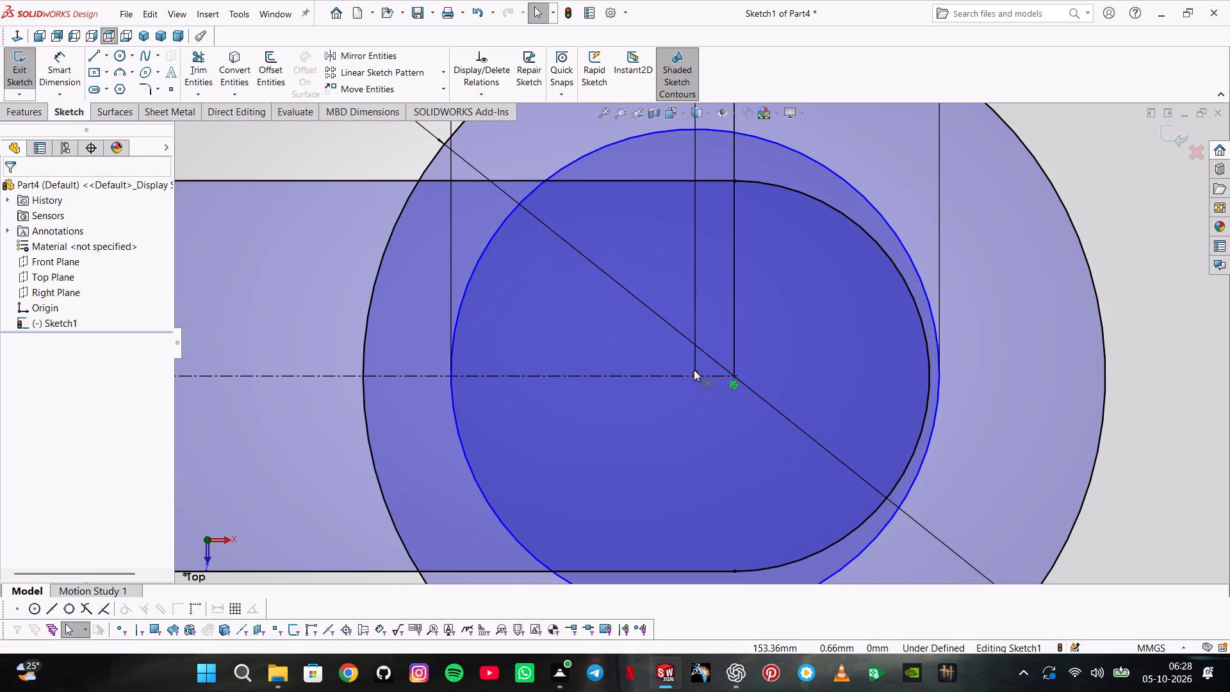
# Add a horizontal relation between the 50 mm circle's center and the center of the slot's right end.
pyautogui.click(694, 370)
pyautogui.keyDown('ctrl'); pyautogui.click(737, 377); pyautogui.keyUp('ctrl')
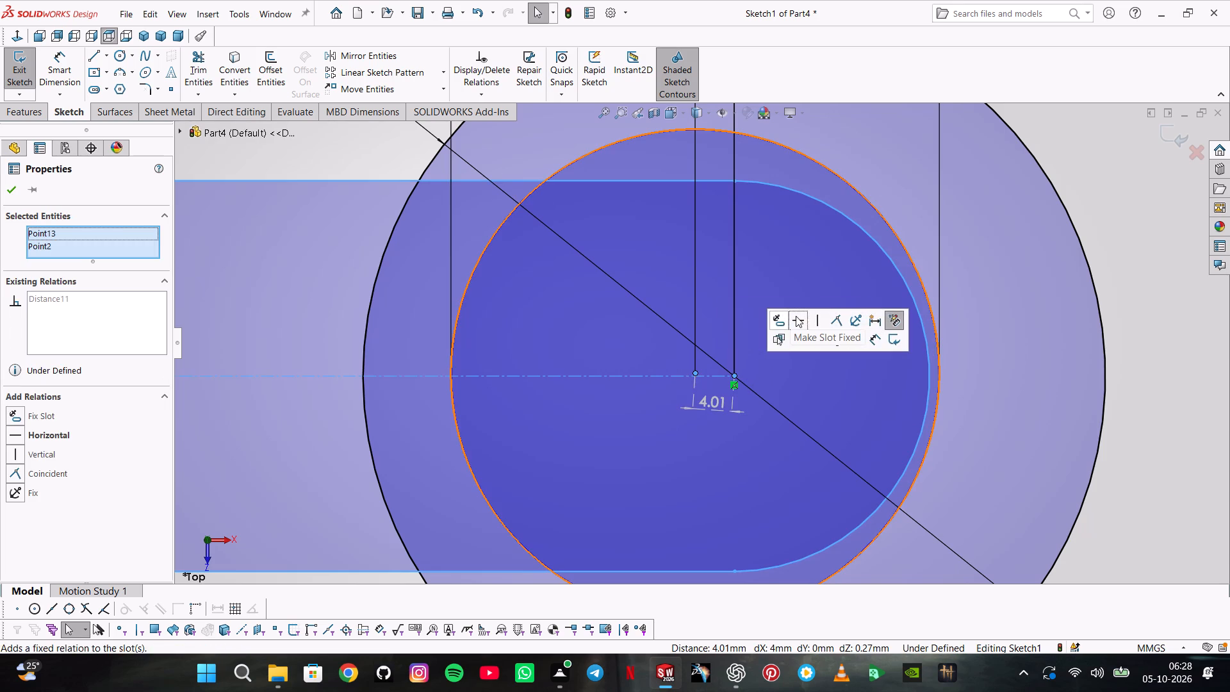
pyautogui.click(797, 315)
pyautogui.click(1104, 185)
# Sketch a center rectangle about 61 mm wide, centered on the 76 mm circle and extending past the 50 mm circle.
pyautogui.scroll(3, 798, 275)
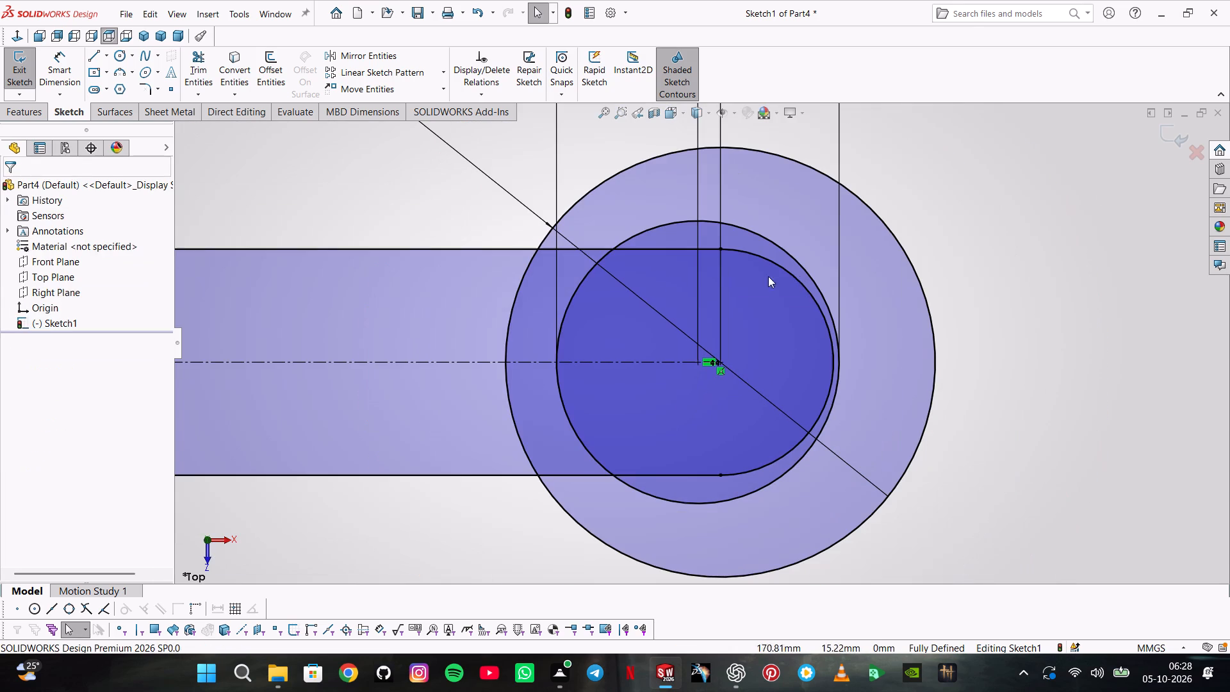
pyautogui.click(92, 61)
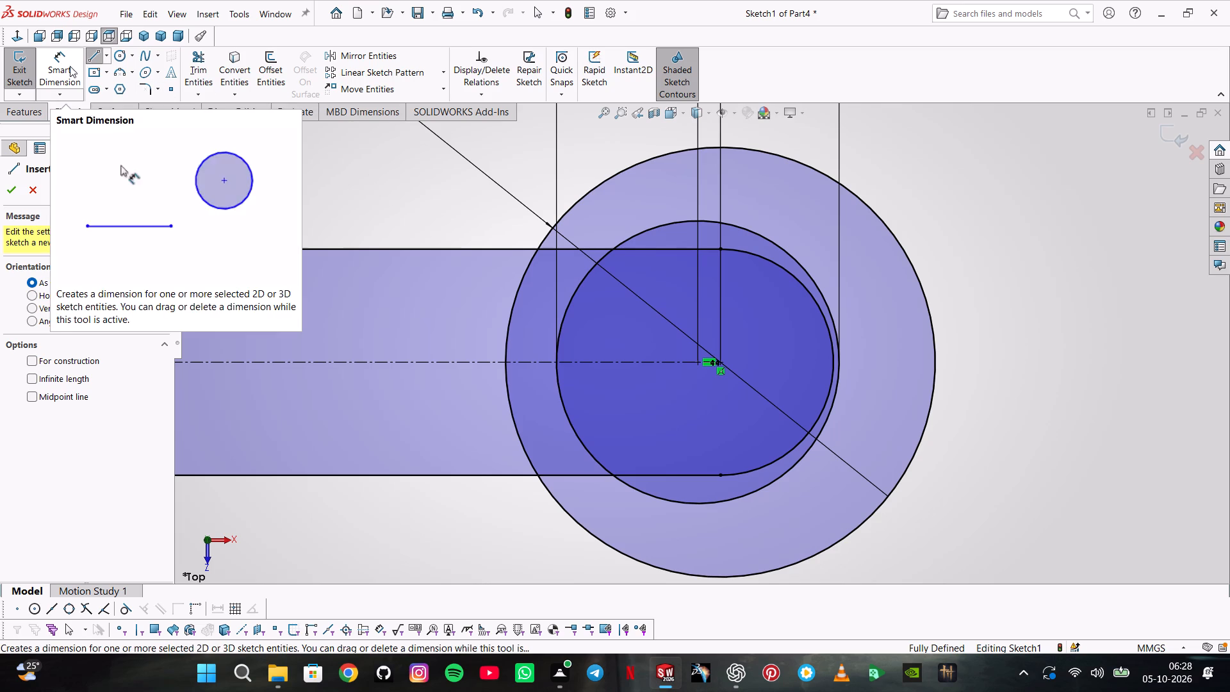
pyautogui.click(91, 72)
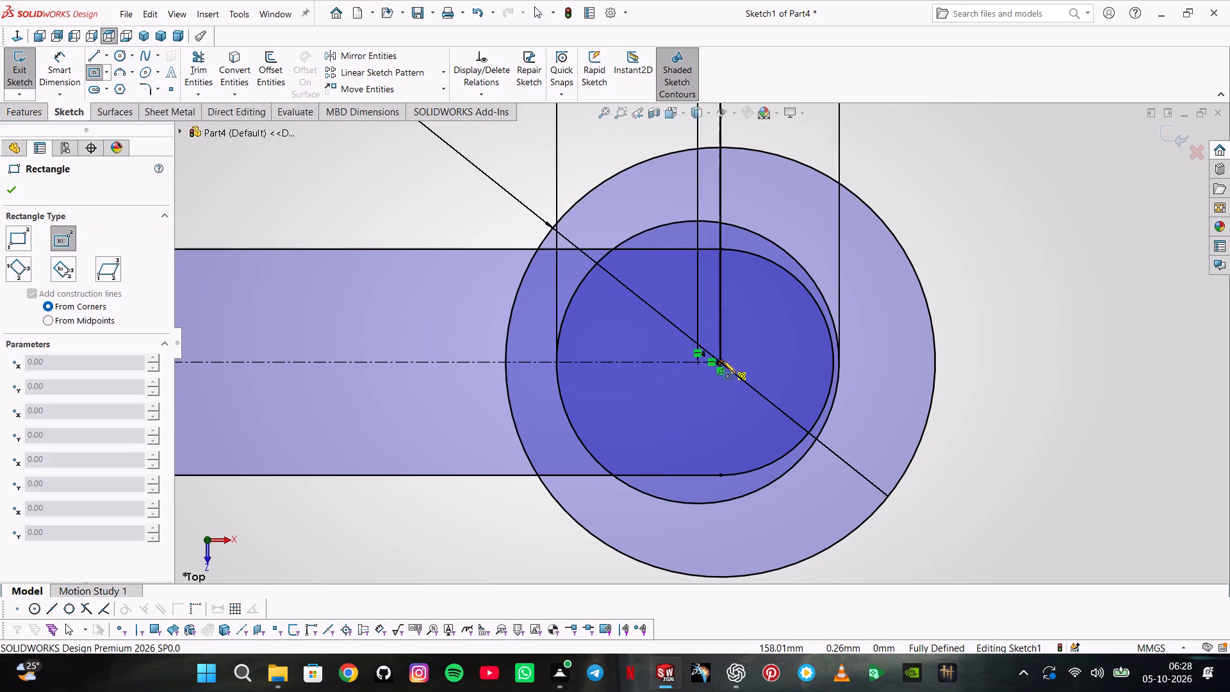
pyautogui.click(723, 361)
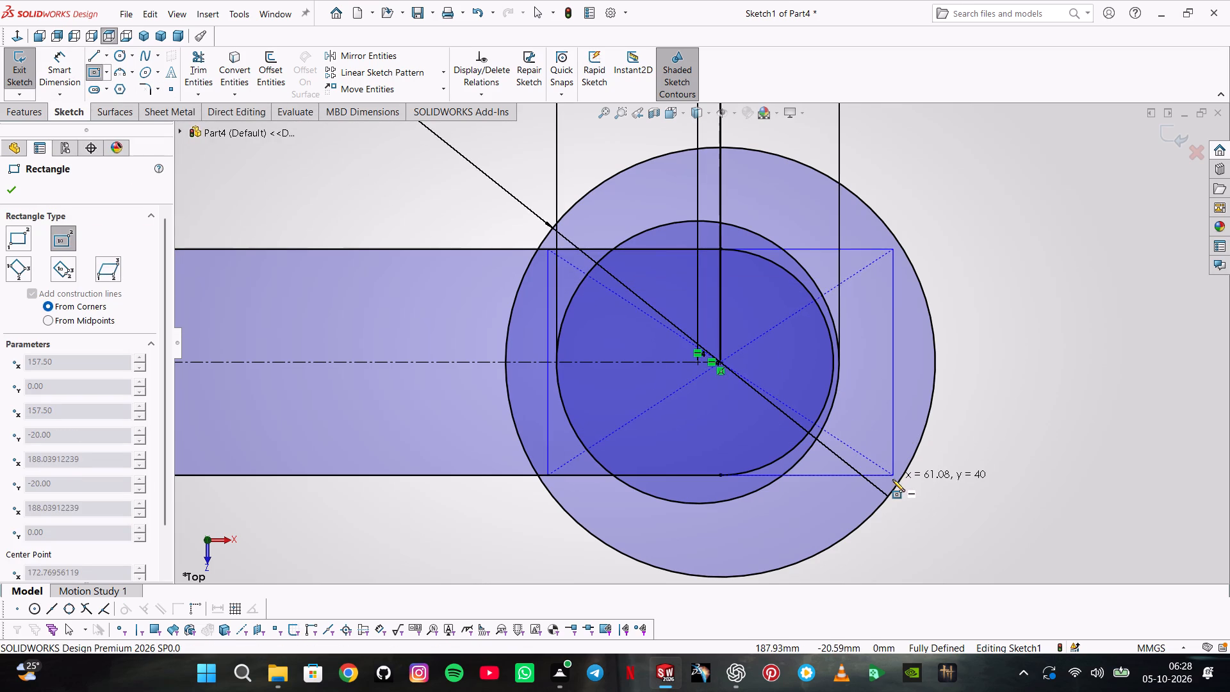
pyautogui.click(892, 516)
# Dimension the rectangle's vertical side as 35 mm.
pyautogui.click(47, 85)
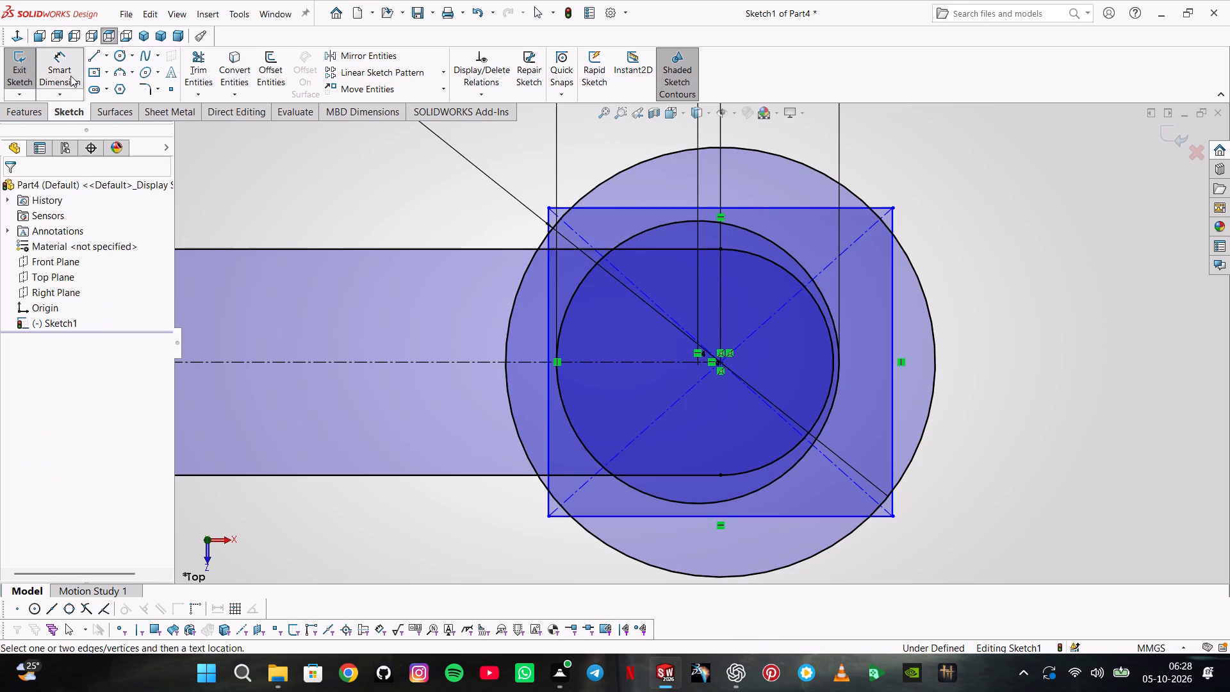
pyautogui.click(897, 311)
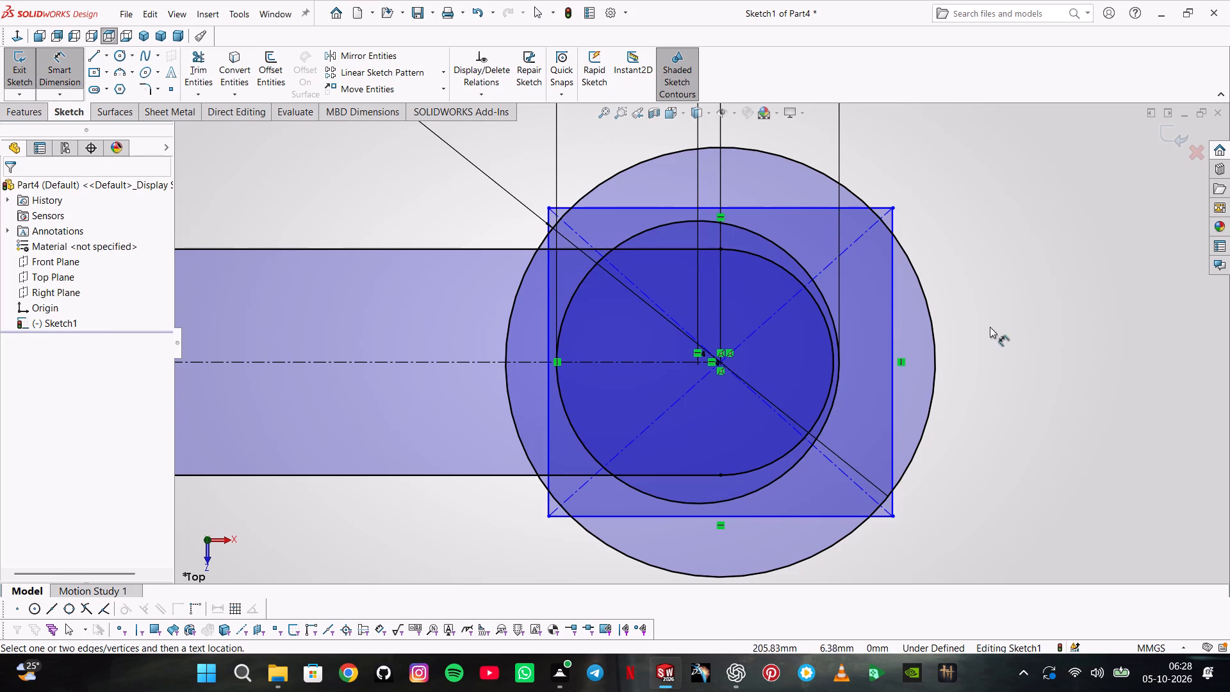
pyautogui.moveTo(893, 331); pyautogui.dragTo(899, 331)
pyautogui.click(1049, 316)
pyautogui.write('35')
pyautogui.press('Return')
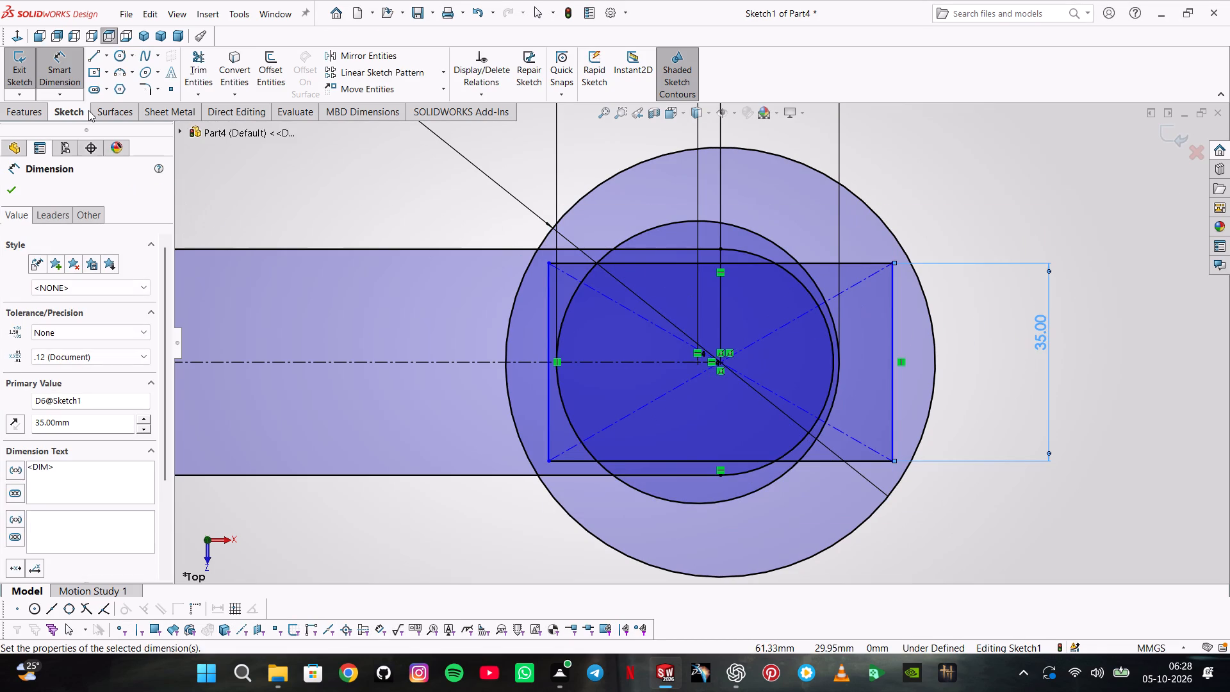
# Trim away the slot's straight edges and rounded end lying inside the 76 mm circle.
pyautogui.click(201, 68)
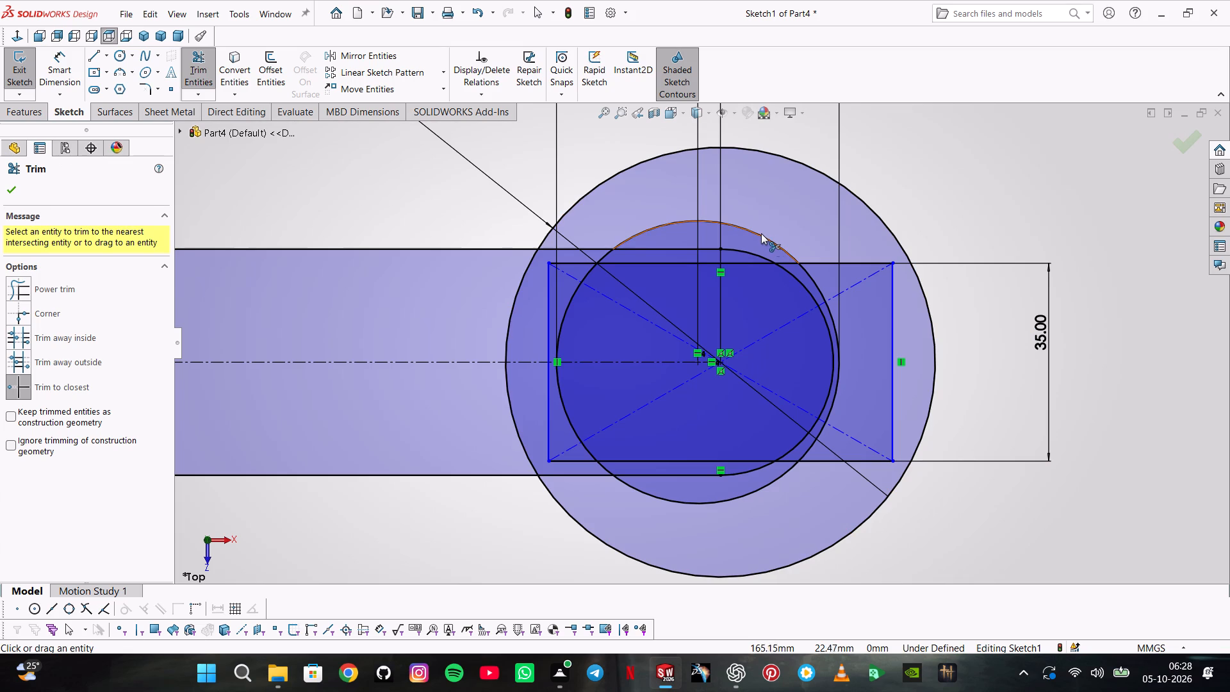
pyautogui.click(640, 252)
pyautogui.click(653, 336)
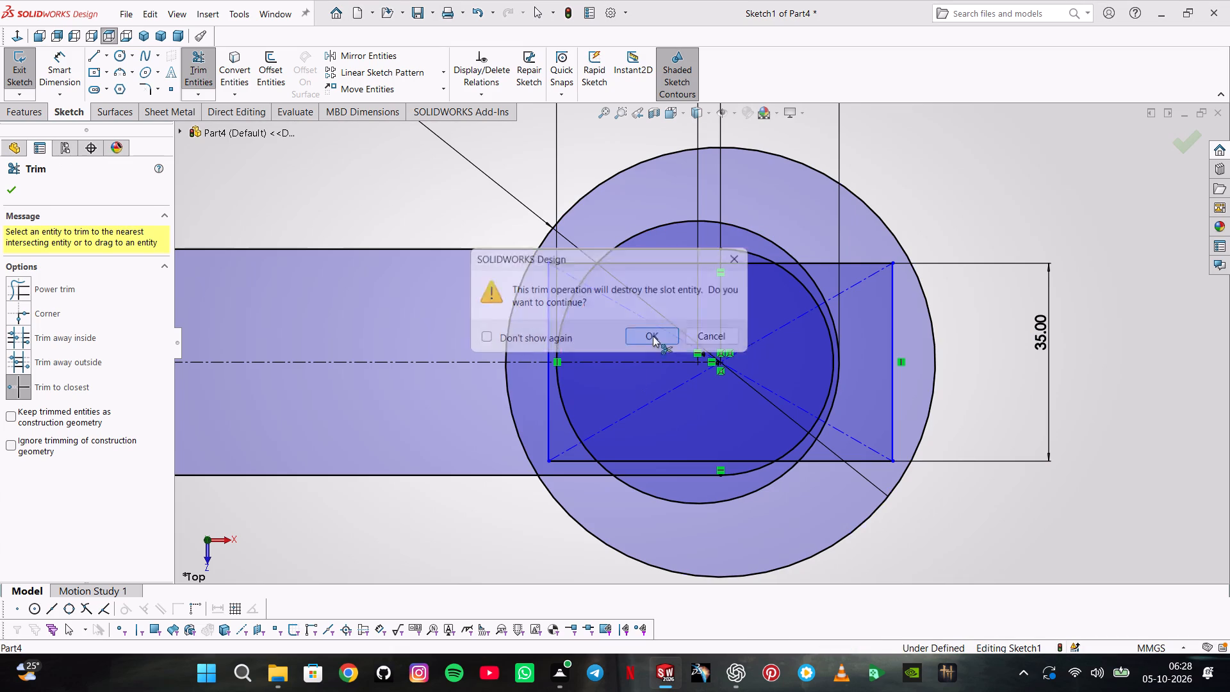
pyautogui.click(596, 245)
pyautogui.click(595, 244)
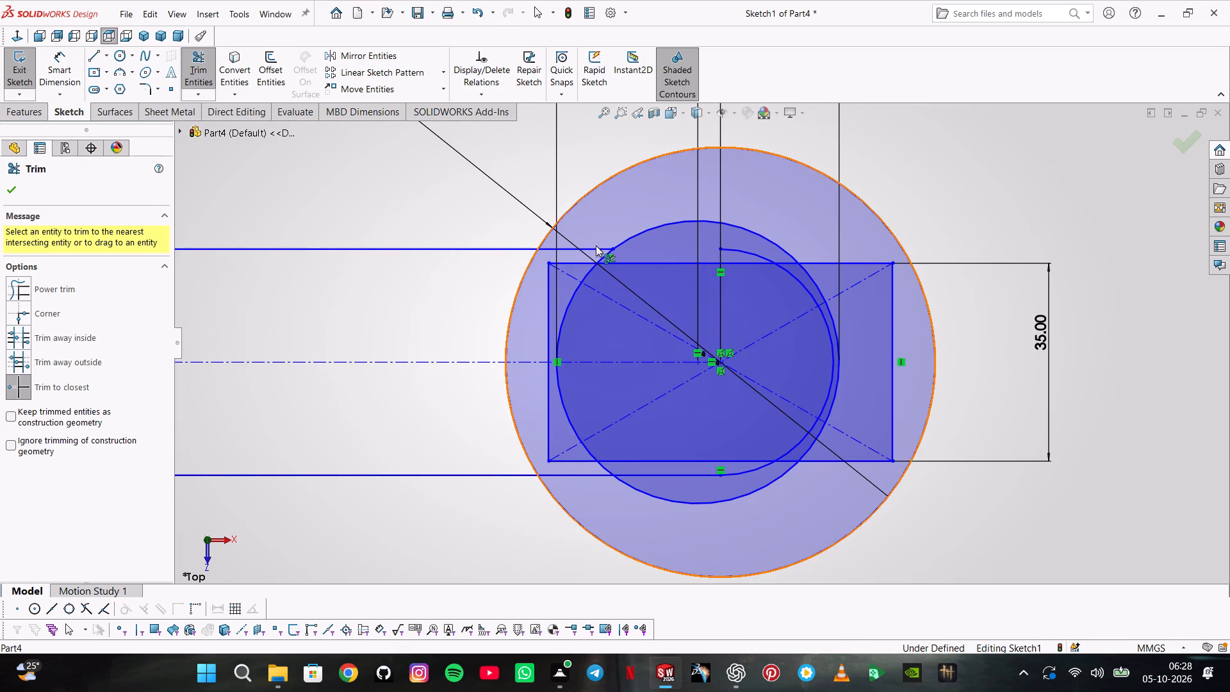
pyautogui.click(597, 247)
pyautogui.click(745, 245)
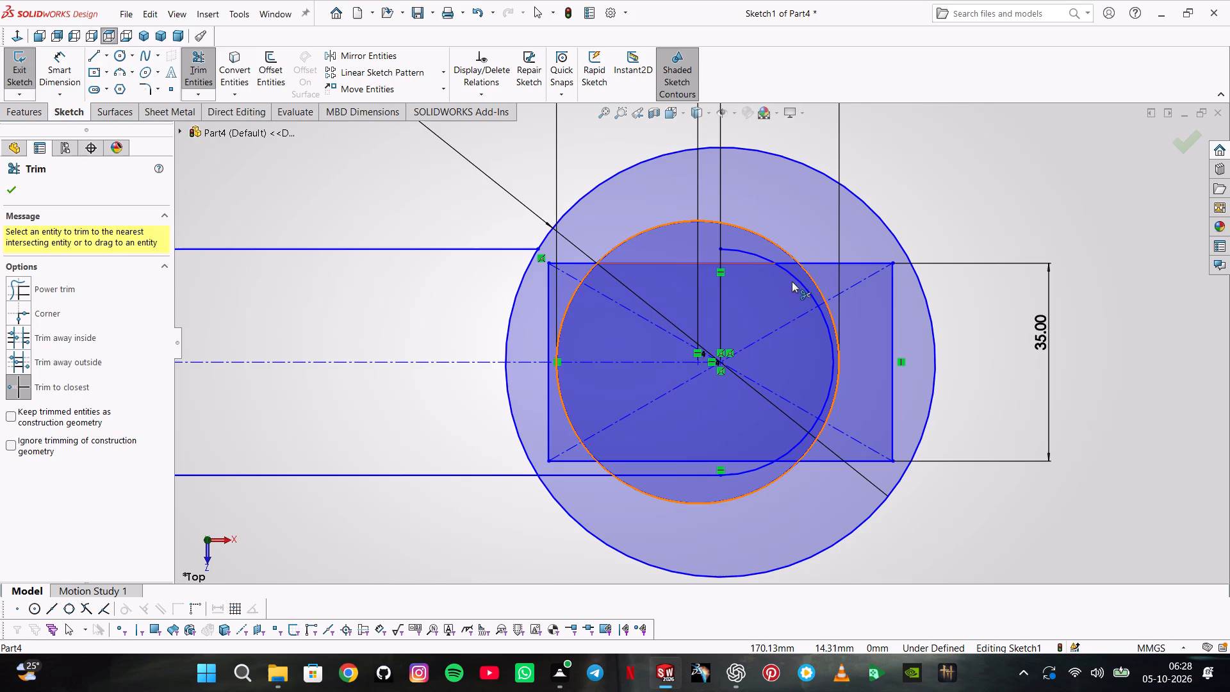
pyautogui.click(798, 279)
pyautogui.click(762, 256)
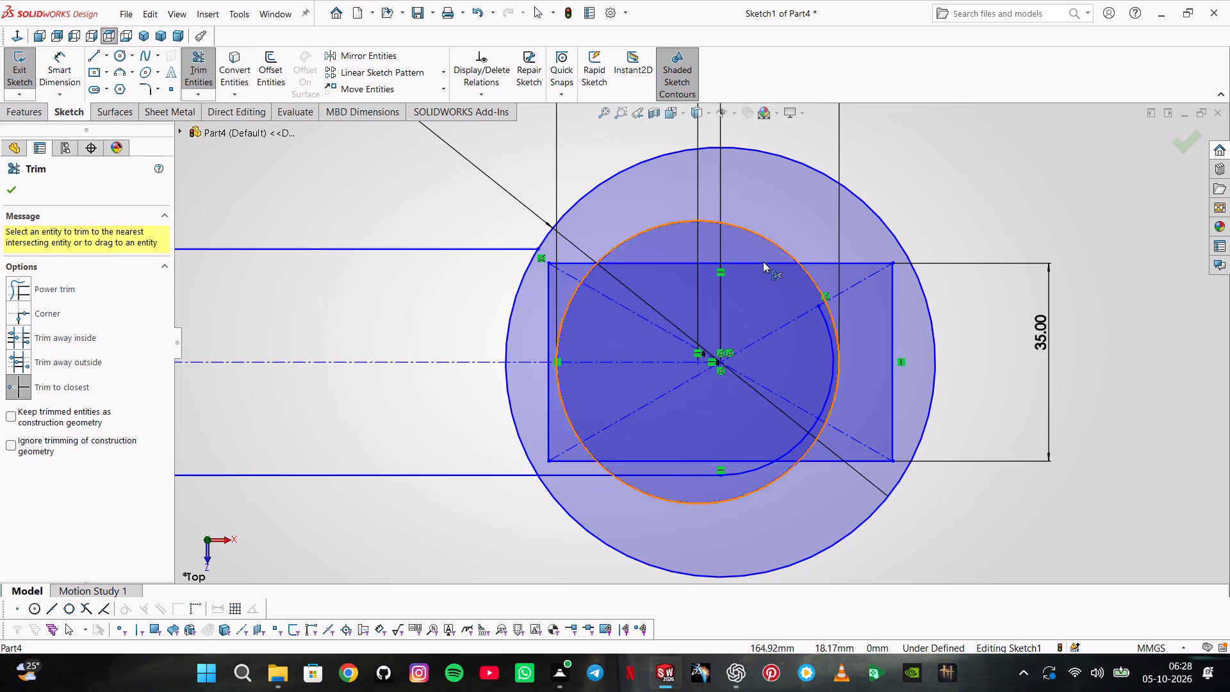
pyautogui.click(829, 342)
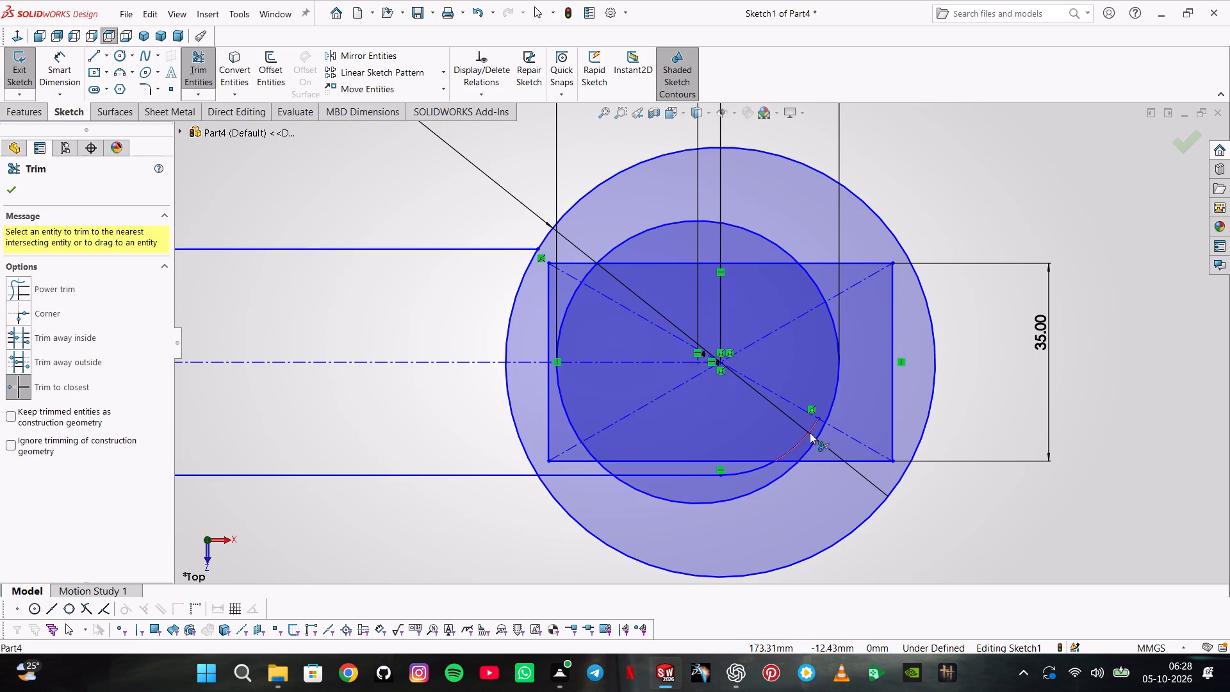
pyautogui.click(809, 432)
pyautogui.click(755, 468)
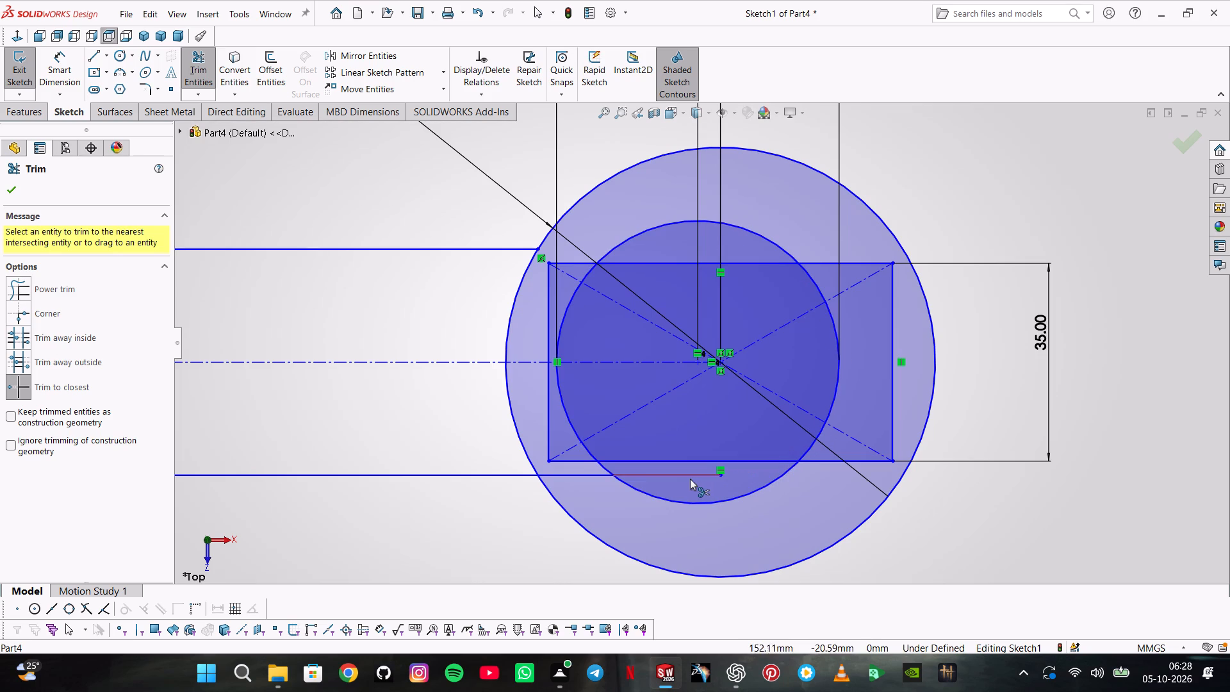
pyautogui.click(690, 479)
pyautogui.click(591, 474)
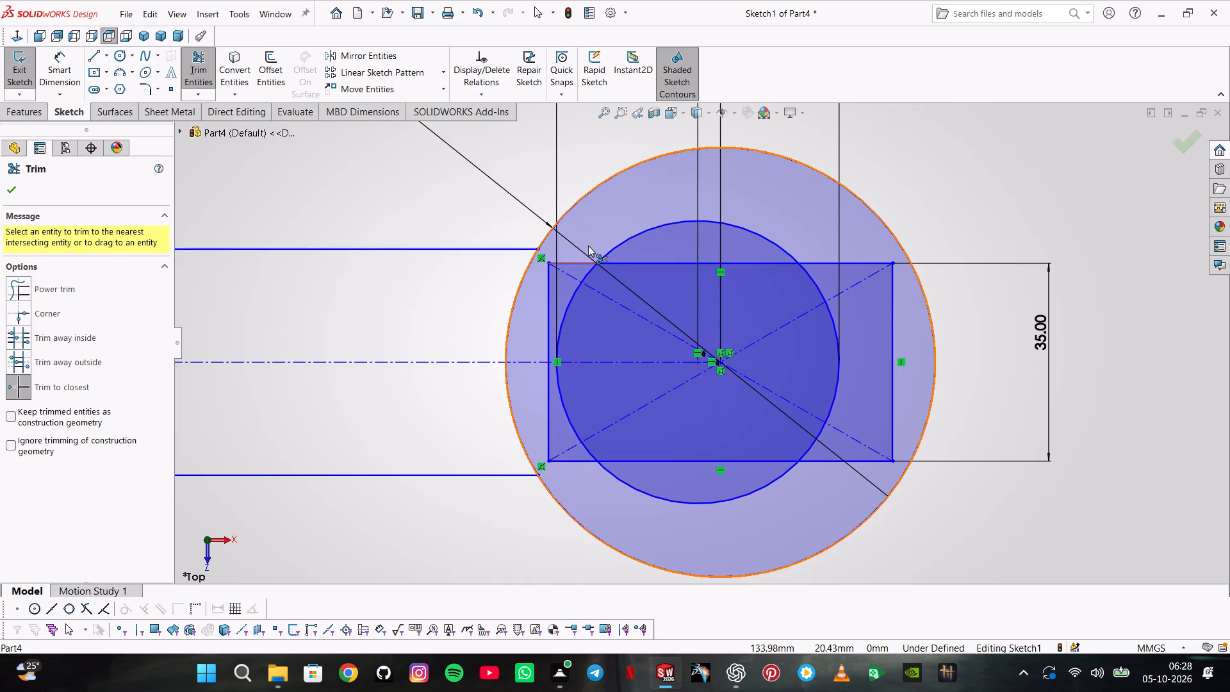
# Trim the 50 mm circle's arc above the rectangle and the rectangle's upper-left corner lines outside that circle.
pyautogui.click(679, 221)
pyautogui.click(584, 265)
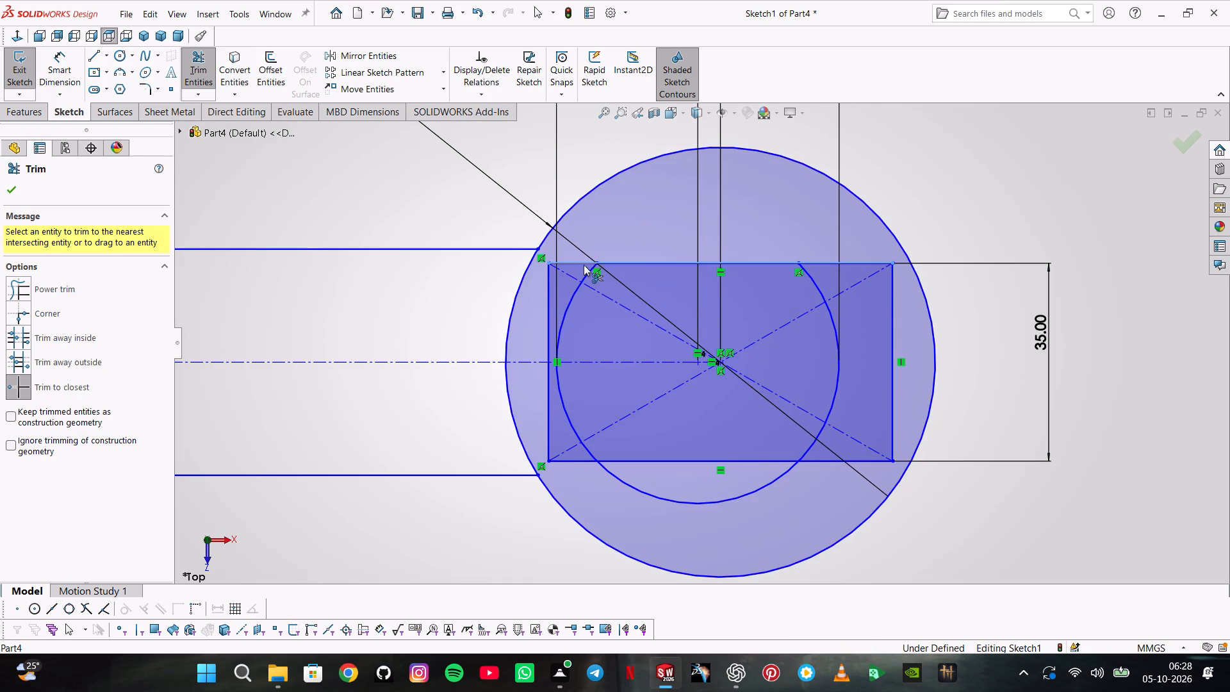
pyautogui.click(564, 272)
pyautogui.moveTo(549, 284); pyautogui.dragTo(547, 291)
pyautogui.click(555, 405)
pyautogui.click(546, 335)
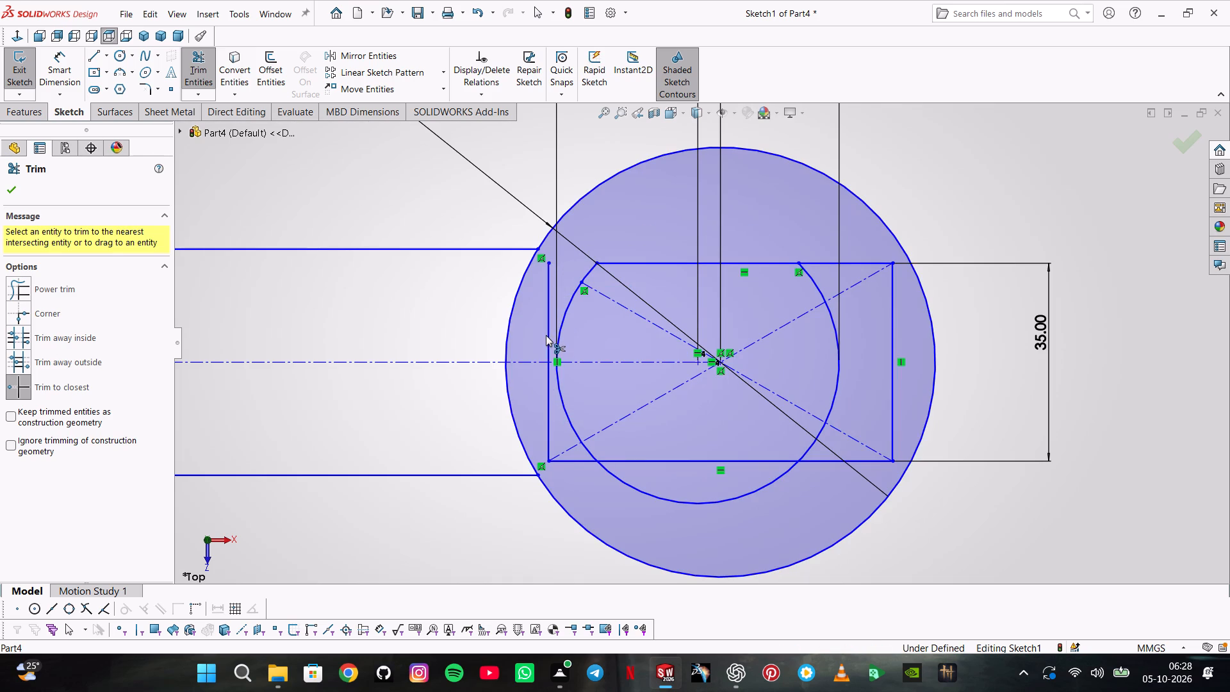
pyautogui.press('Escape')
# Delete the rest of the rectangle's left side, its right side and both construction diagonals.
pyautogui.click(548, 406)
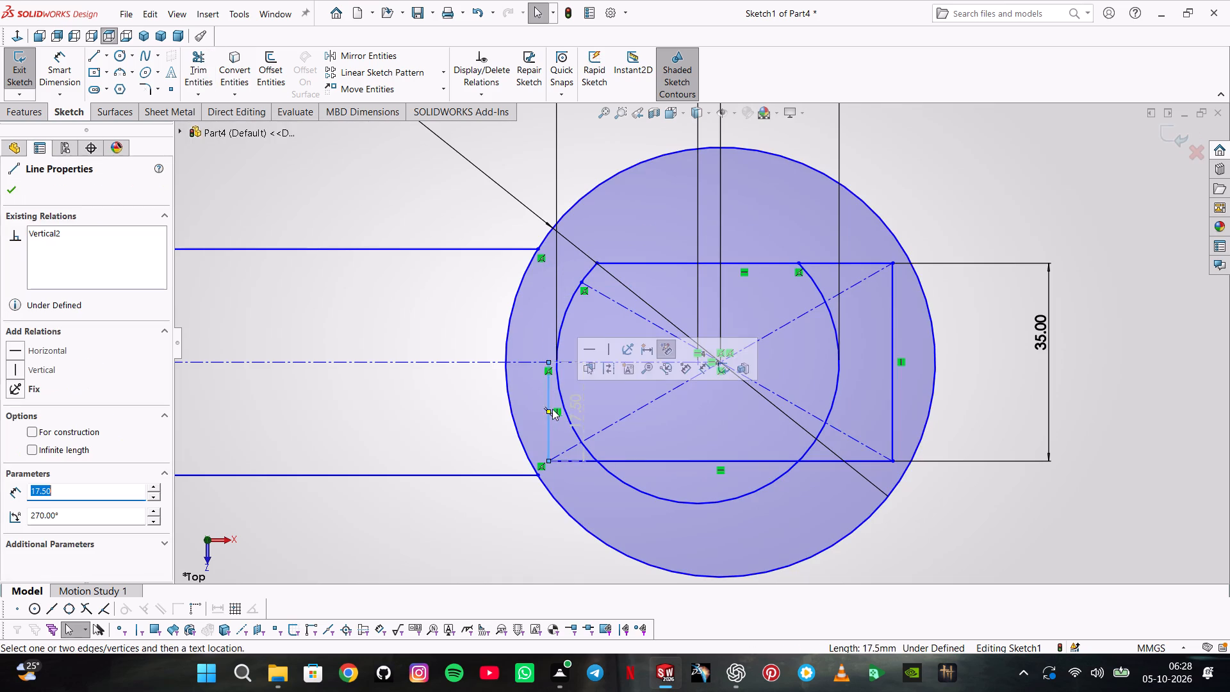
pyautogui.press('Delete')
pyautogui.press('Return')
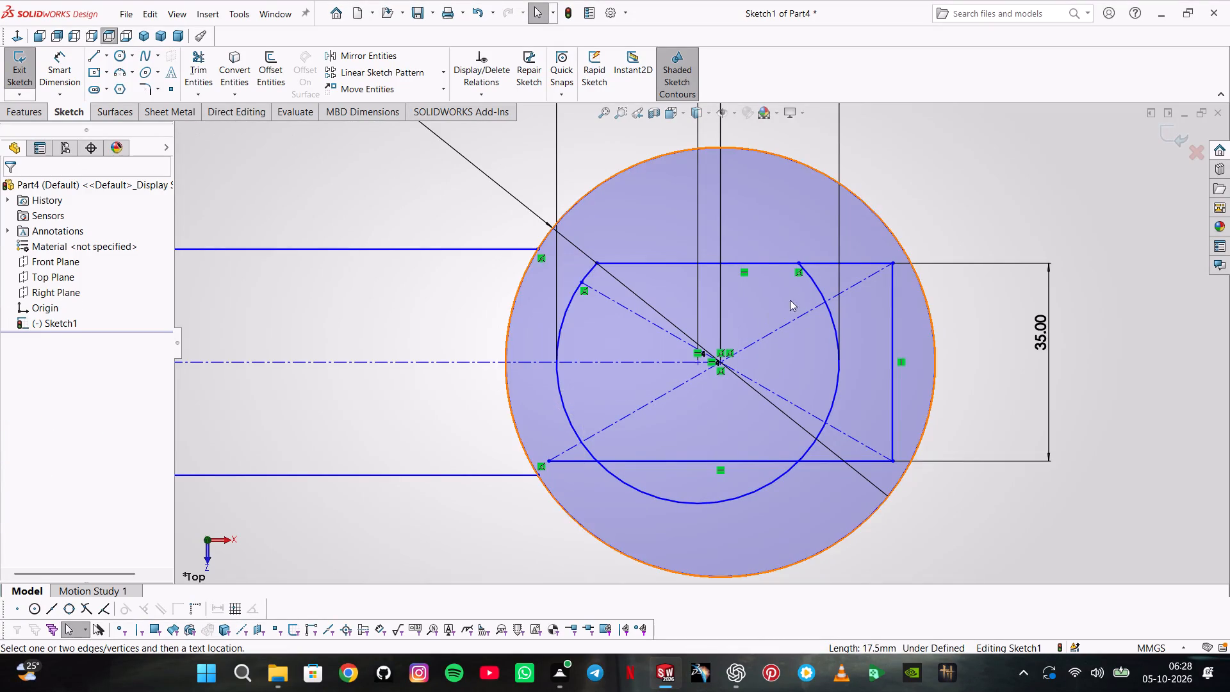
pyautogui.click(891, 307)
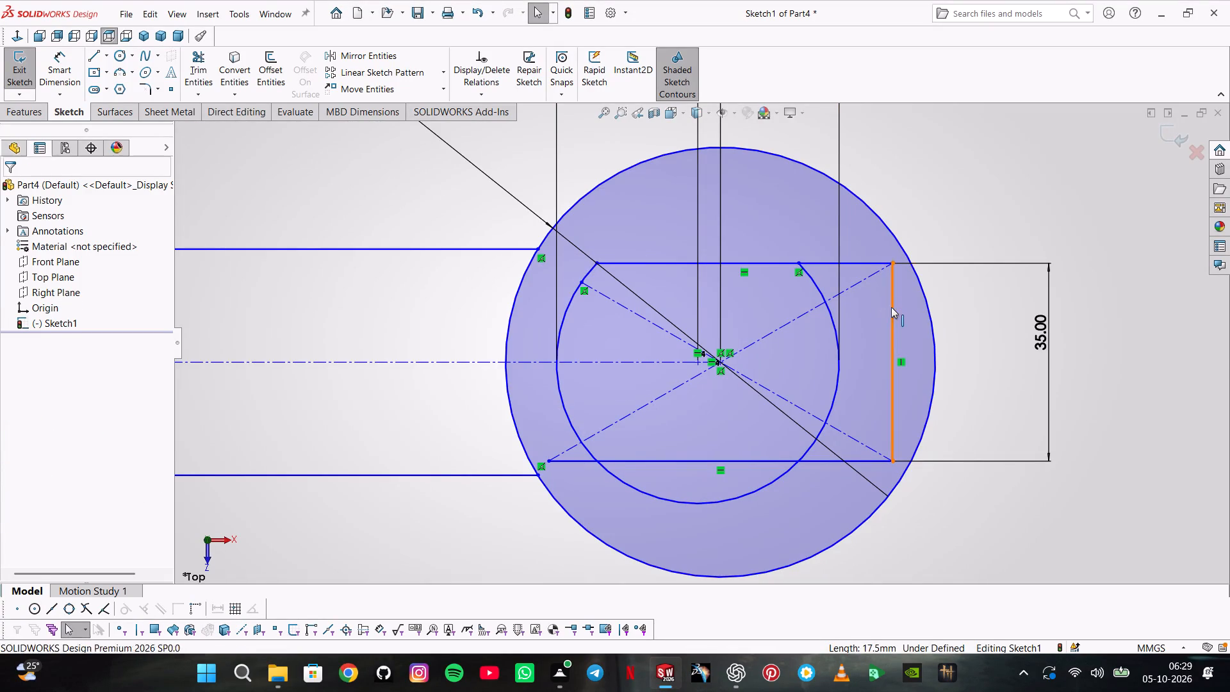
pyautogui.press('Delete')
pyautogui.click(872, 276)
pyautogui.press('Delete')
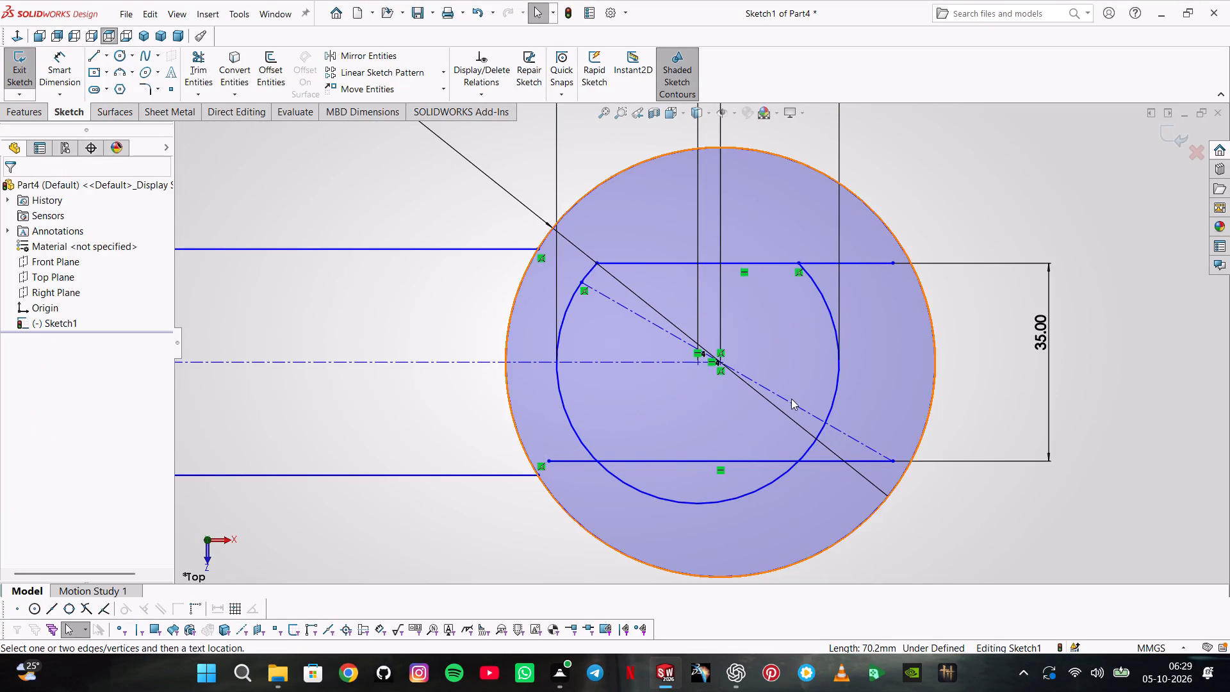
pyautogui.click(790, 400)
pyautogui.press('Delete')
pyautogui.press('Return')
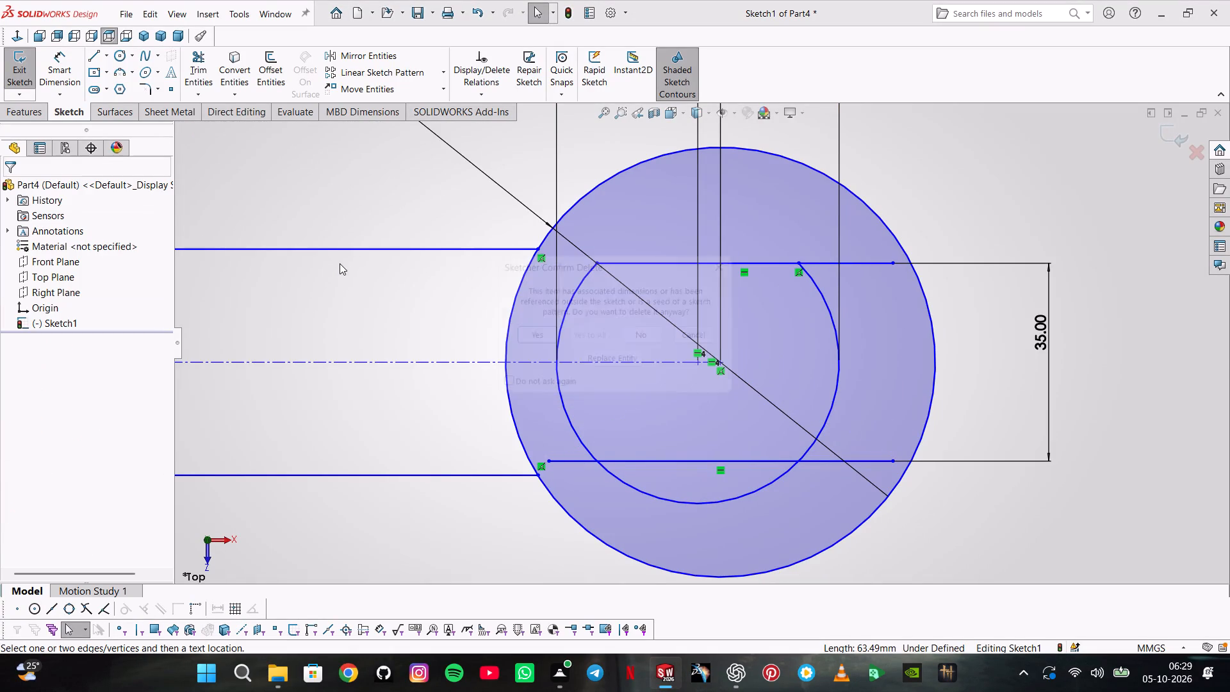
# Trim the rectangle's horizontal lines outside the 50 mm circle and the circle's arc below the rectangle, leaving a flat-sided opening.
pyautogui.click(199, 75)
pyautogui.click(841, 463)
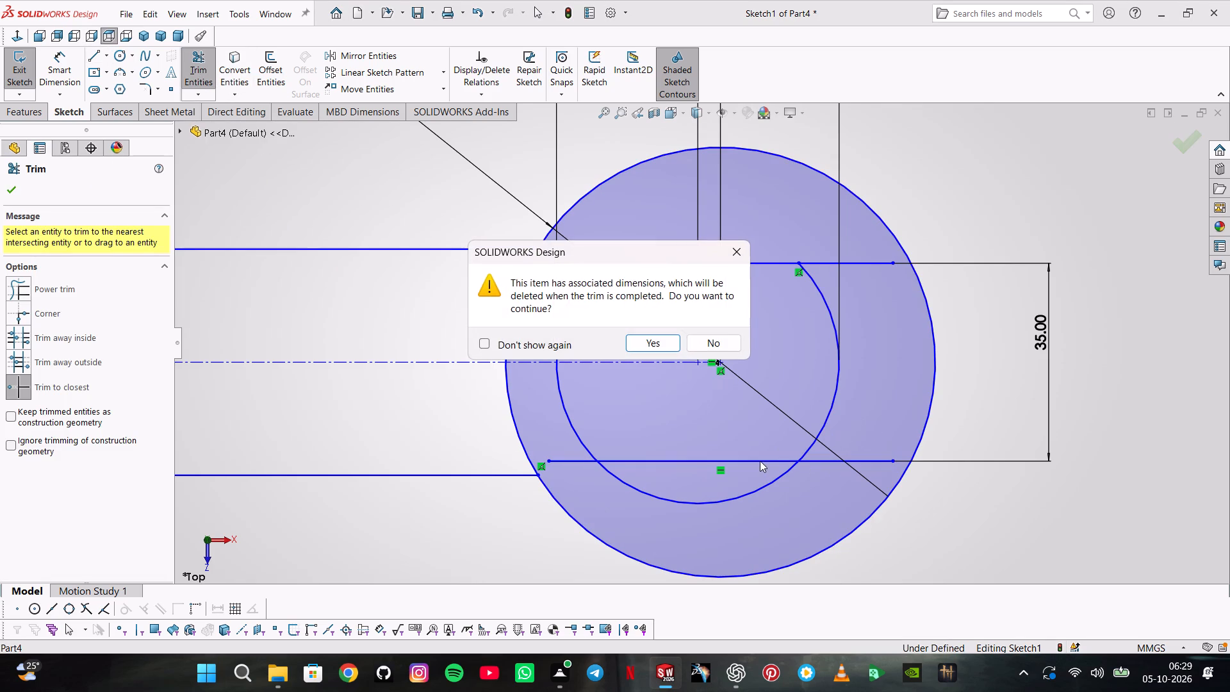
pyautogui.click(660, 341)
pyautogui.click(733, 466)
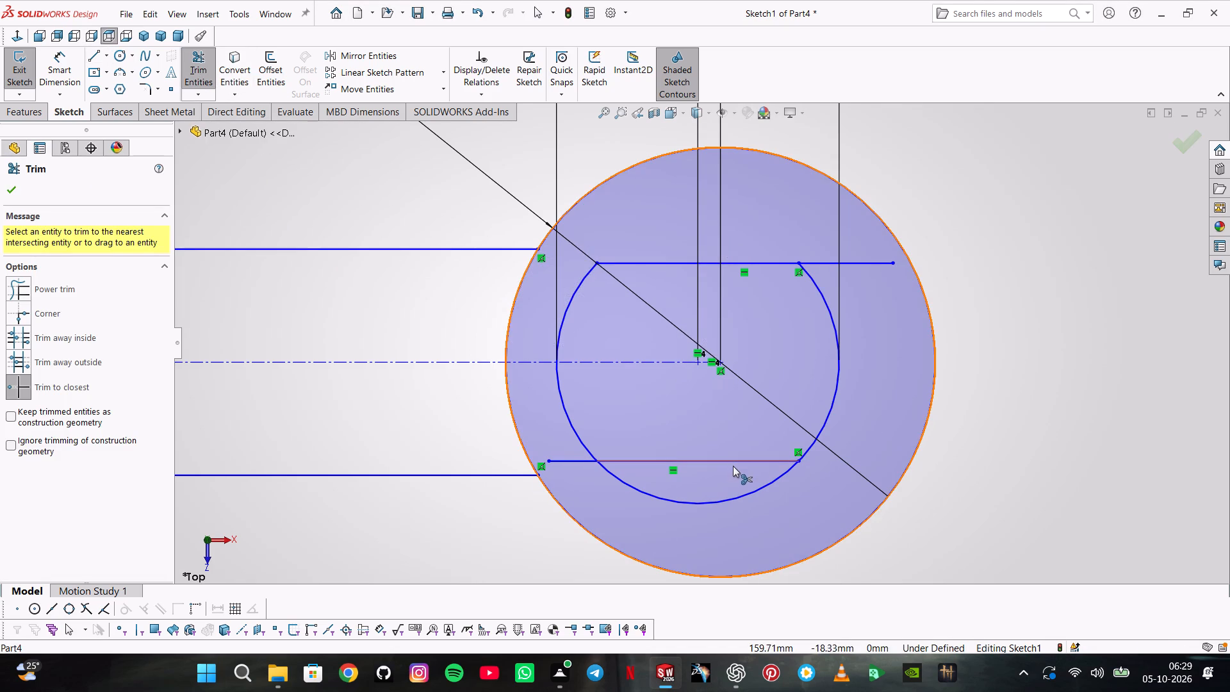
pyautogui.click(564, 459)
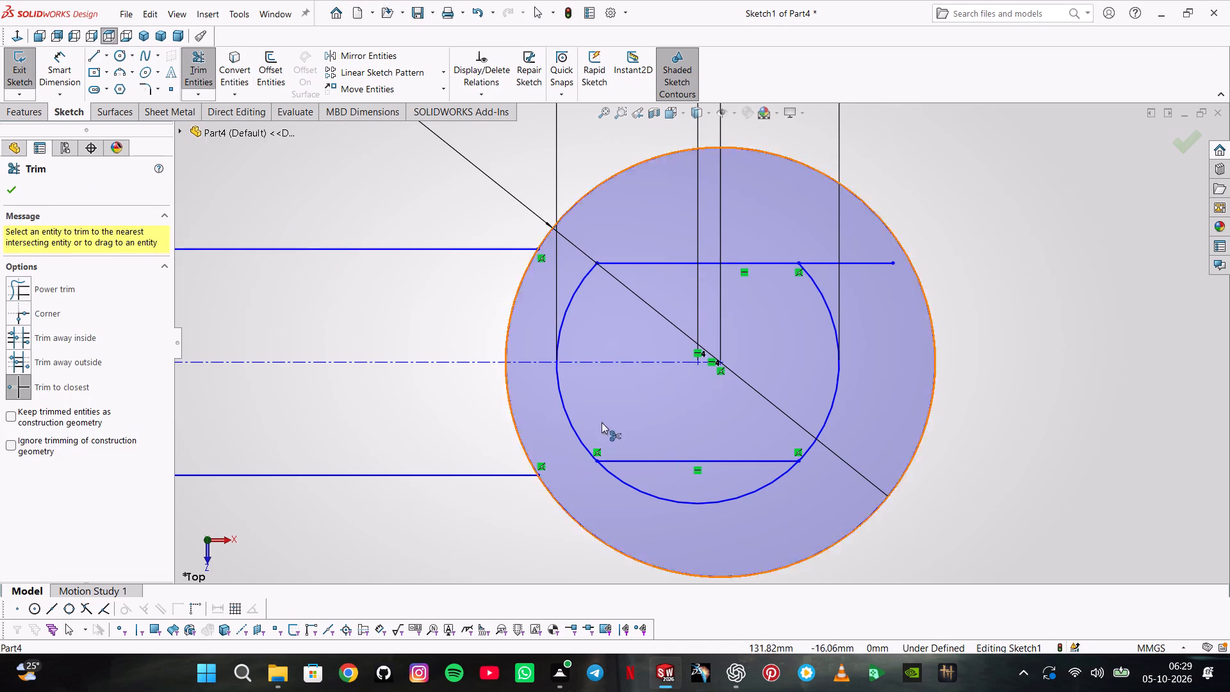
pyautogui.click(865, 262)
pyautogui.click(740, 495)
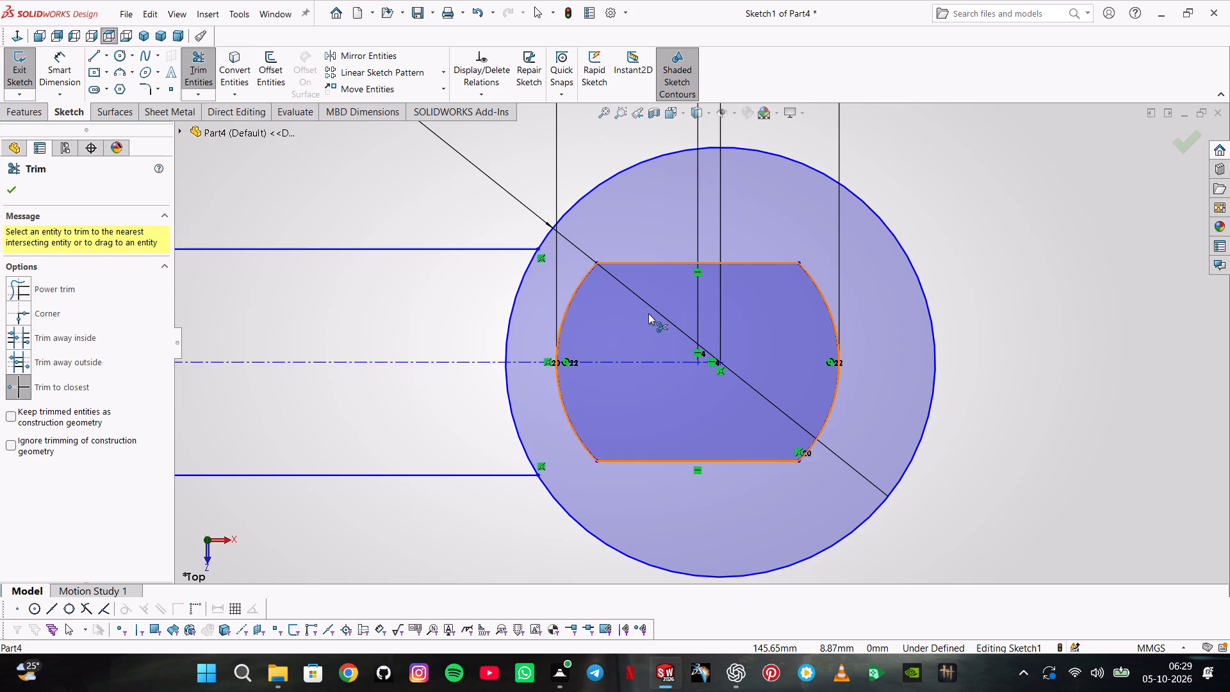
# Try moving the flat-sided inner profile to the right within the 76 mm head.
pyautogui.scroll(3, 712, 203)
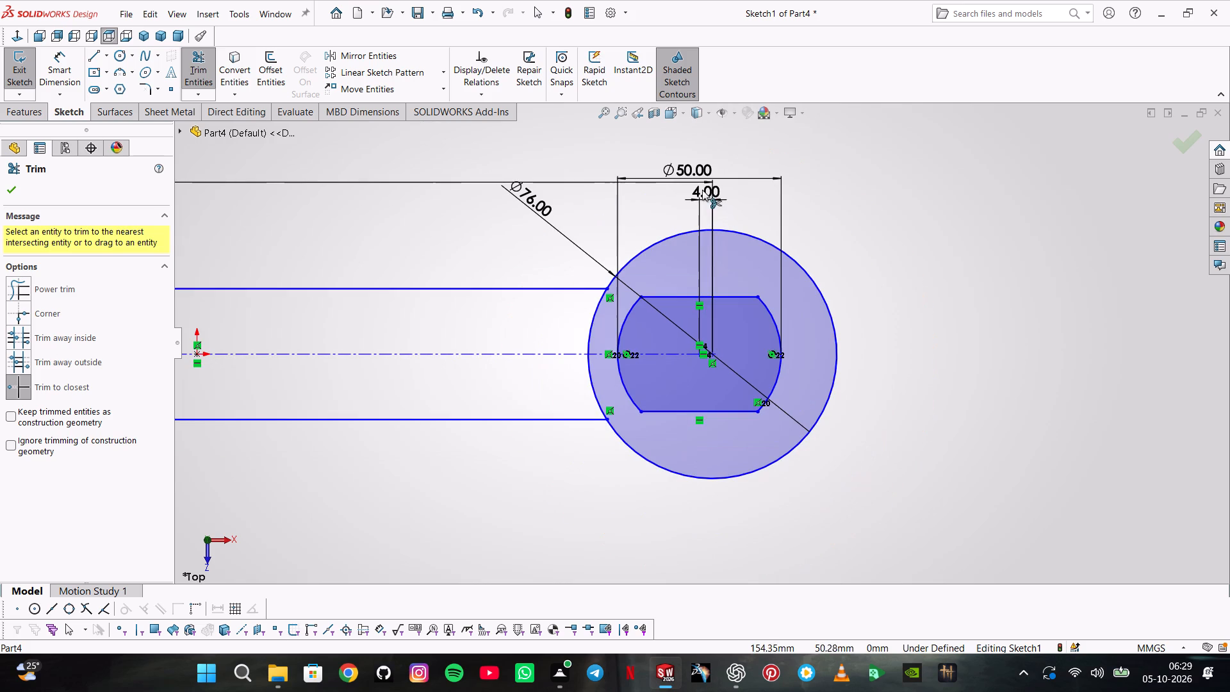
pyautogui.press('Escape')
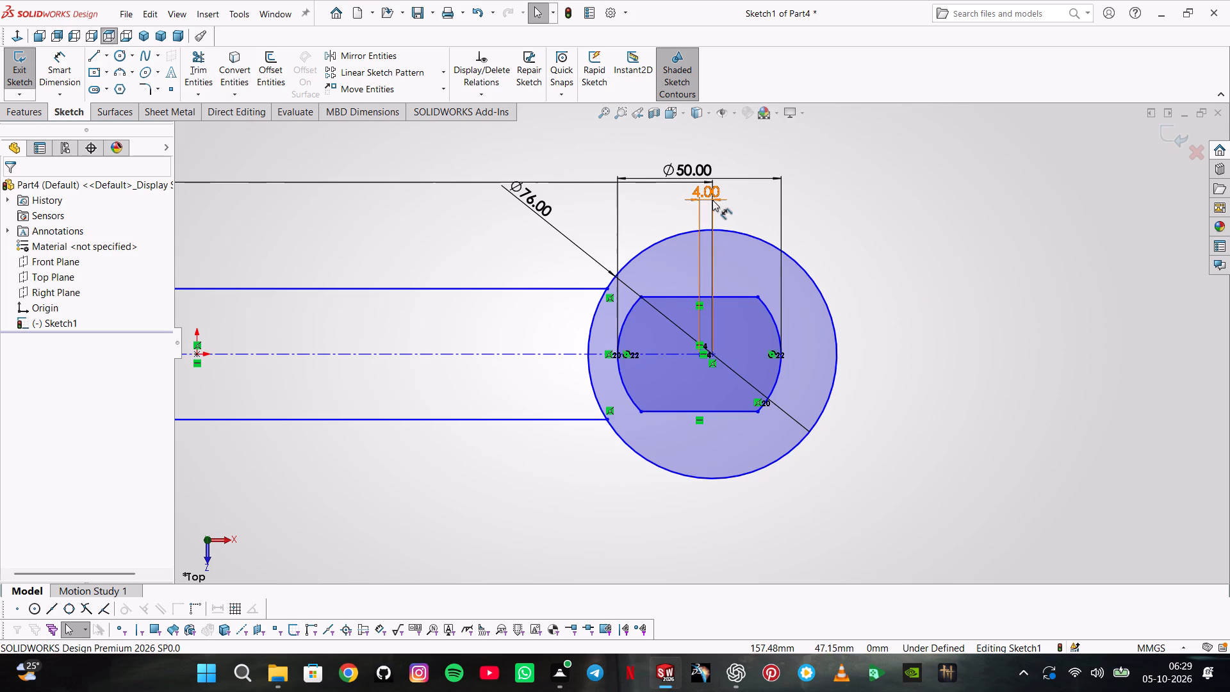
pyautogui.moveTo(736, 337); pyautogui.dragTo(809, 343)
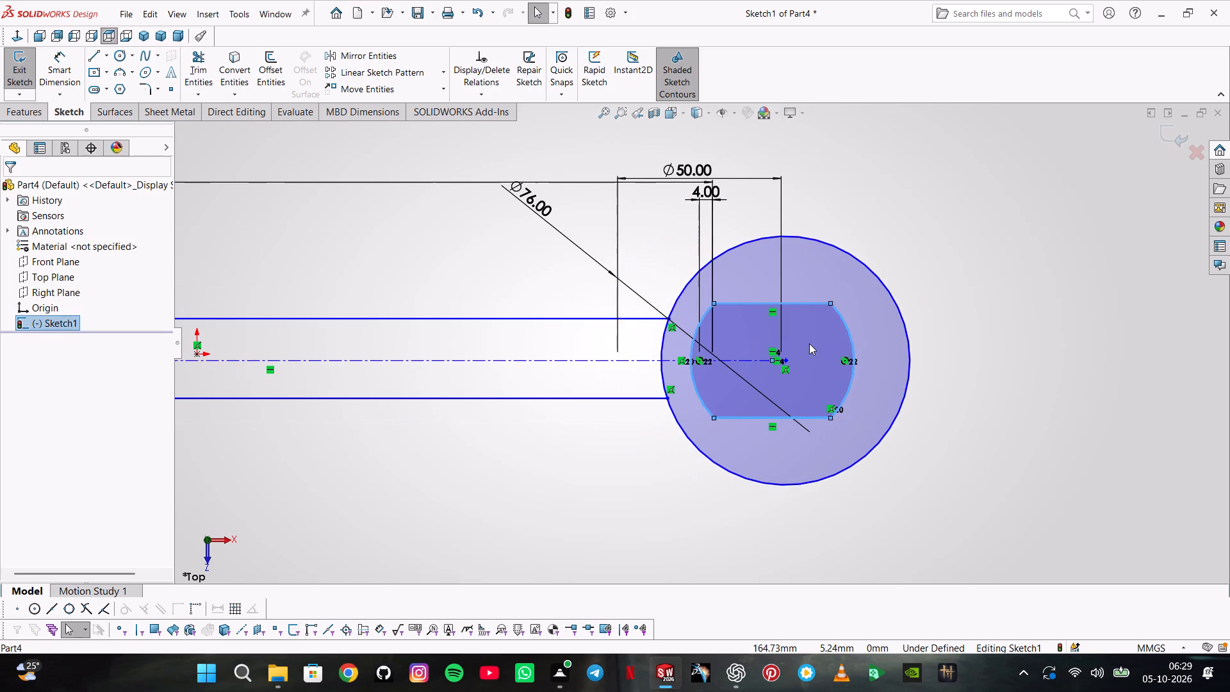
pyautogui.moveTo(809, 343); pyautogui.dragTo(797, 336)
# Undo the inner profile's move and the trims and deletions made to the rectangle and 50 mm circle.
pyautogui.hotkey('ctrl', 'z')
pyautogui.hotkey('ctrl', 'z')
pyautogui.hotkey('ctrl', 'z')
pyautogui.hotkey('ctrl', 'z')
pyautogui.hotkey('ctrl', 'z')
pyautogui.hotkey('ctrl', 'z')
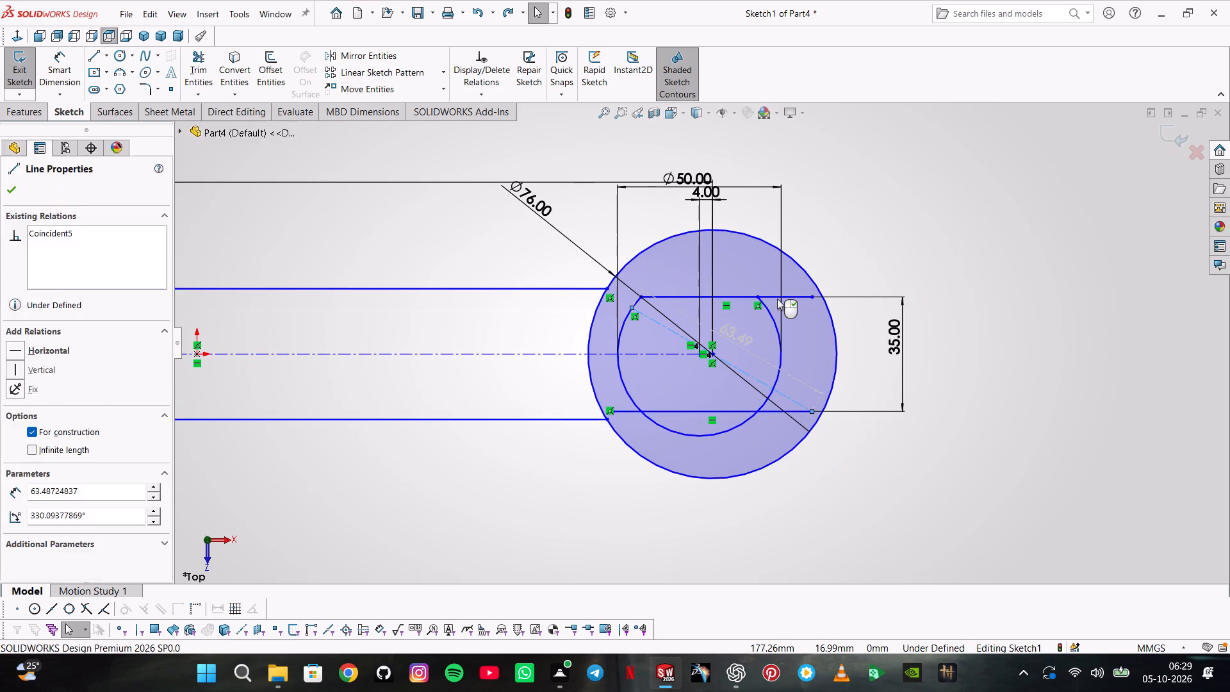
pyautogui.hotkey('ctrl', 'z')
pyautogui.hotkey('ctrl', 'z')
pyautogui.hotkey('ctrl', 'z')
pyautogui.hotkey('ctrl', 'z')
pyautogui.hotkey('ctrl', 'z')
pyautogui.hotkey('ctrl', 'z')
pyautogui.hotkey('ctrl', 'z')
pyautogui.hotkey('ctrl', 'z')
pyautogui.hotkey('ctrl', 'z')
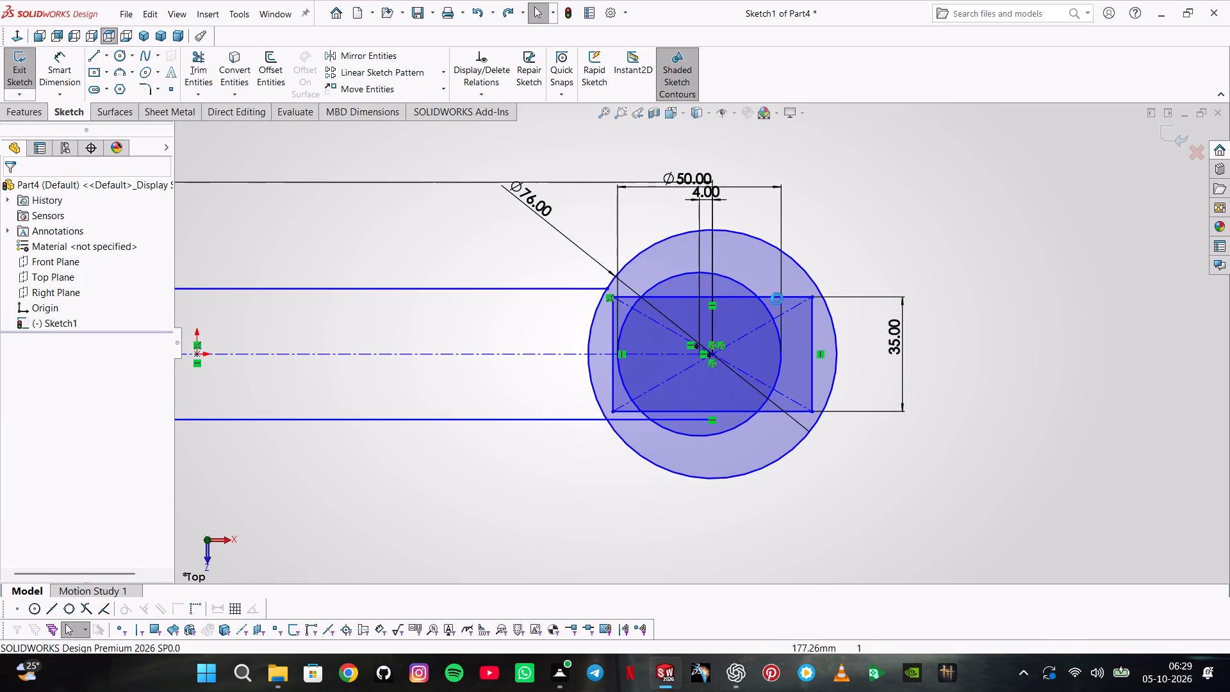
# Undo back to the untrimmed slot with both circles, before the rectangle, horizontal relation and 4 mm center distance were added.
pyautogui.hotkey('ctrl', 'z')
pyautogui.hotkey('ctrl', 'z')
pyautogui.hotkey('ctrl', 'z')
pyautogui.hotkey('ctrl', 'z')
pyautogui.hotkey('ctrl', 'z')
pyautogui.hotkey('ctrl', 'z')
pyautogui.hotkey('ctrl', 'z')
pyautogui.hotkey('ctrl', 'z')
pyautogui.hotkey('ctrl', 'z')
pyautogui.hotkey('ctrl', 'z')
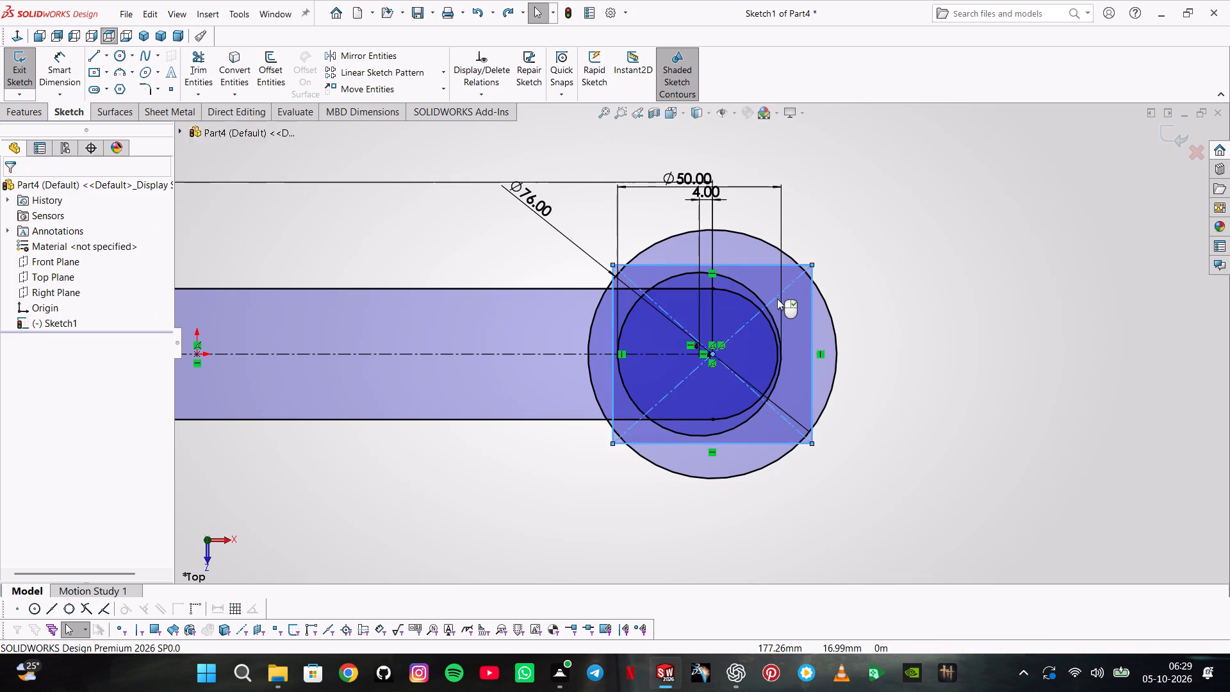
pyautogui.hotkey('ctrl', 'z')
pyautogui.hotkey('ctrl', 'z')
pyautogui.hotkey('ctrl', 'z')
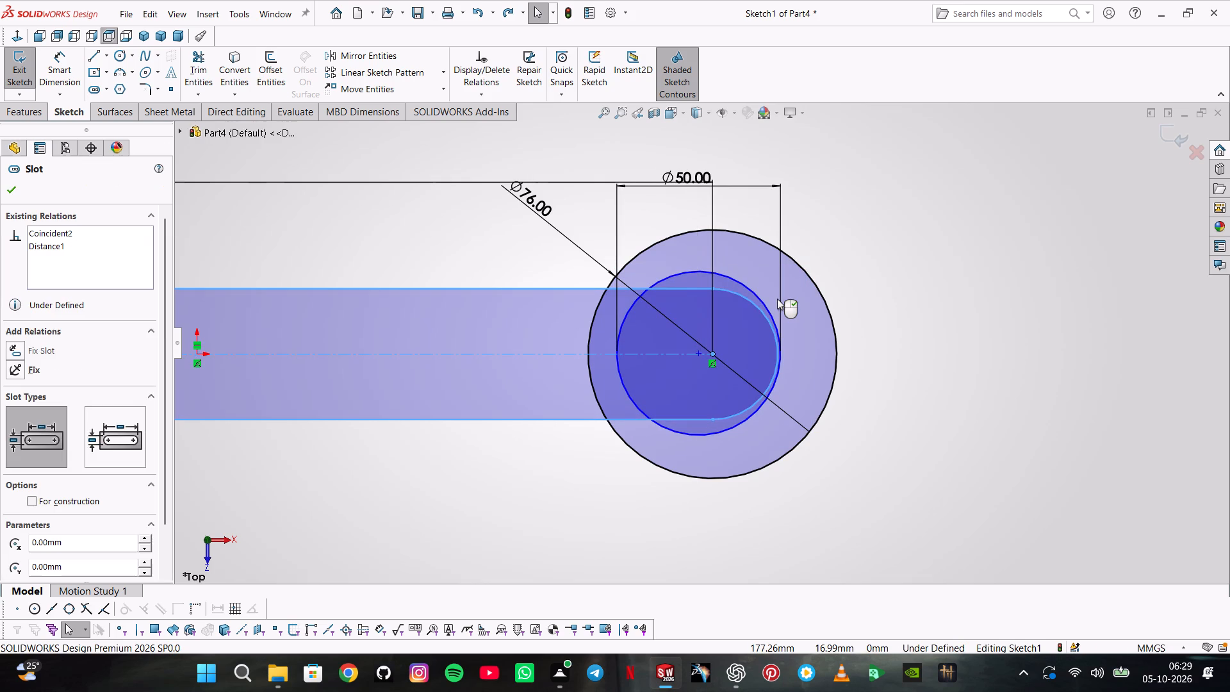
# Move the 50 mm circle so its center lies about 25 mm to the right of the slot's right end center.
pyautogui.moveTo(719, 277); pyautogui.dragTo(742, 282)
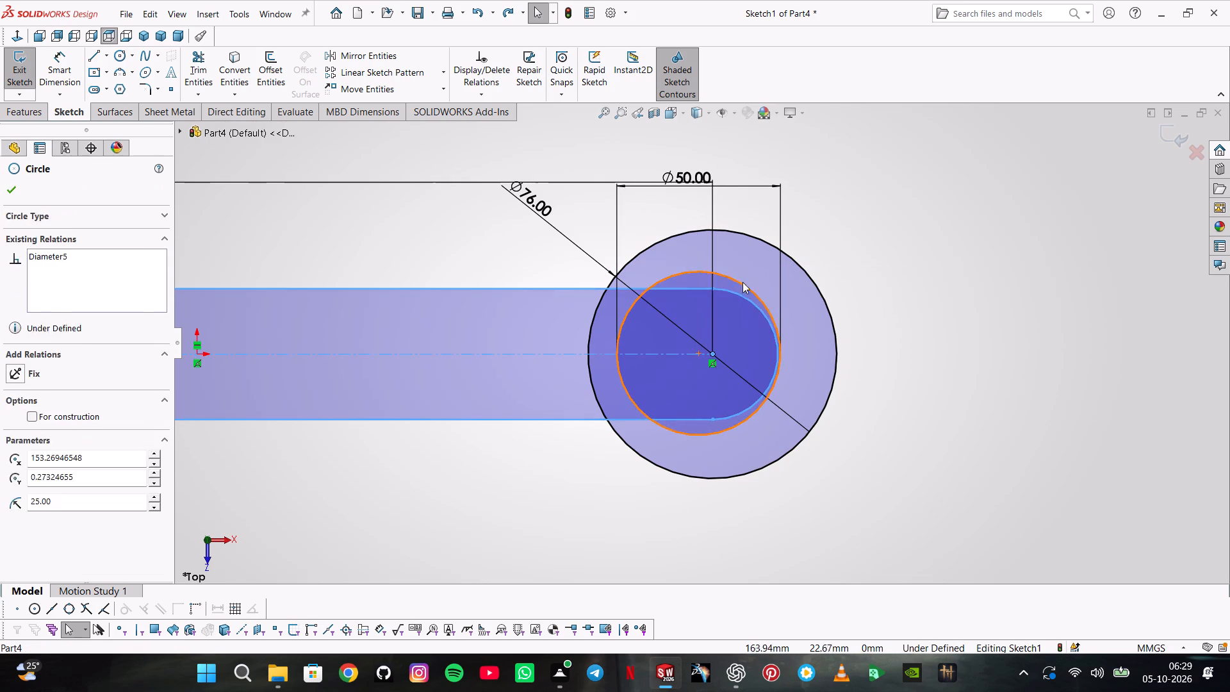
pyautogui.moveTo(742, 282); pyautogui.dragTo(794, 284)
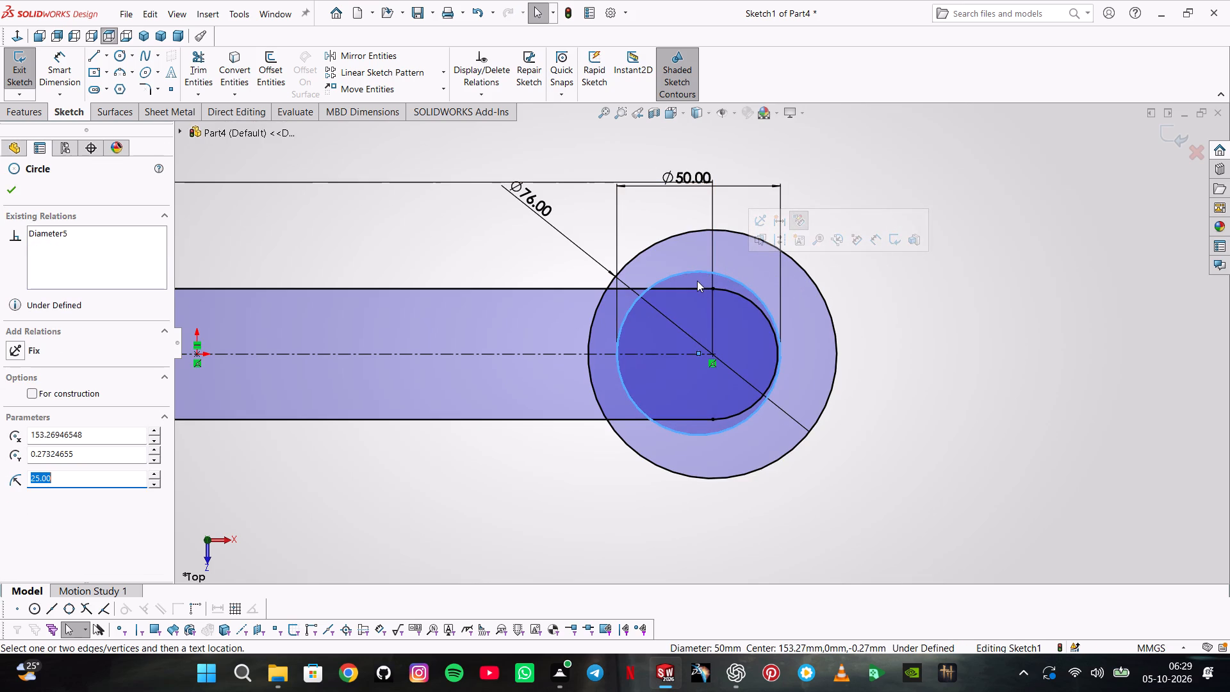
pyautogui.press('Escape')
pyautogui.press('Escape')
pyautogui.moveTo(697, 281); pyautogui.dragTo(792, 272)
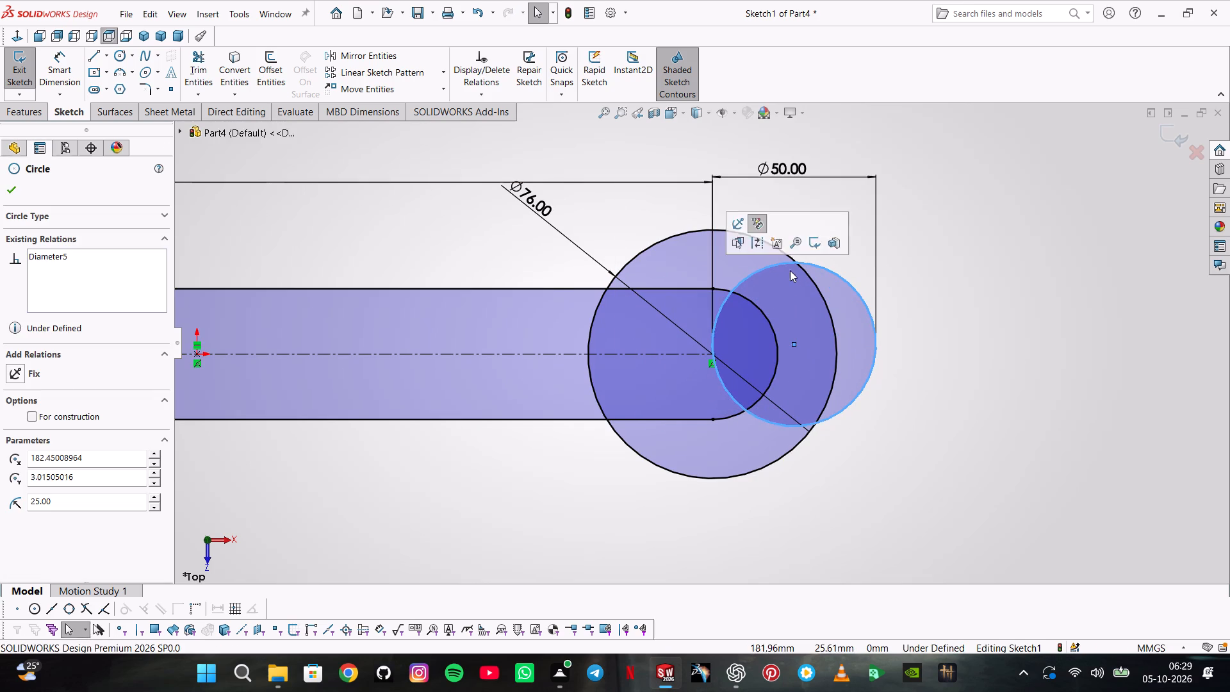
pyautogui.press('Escape')
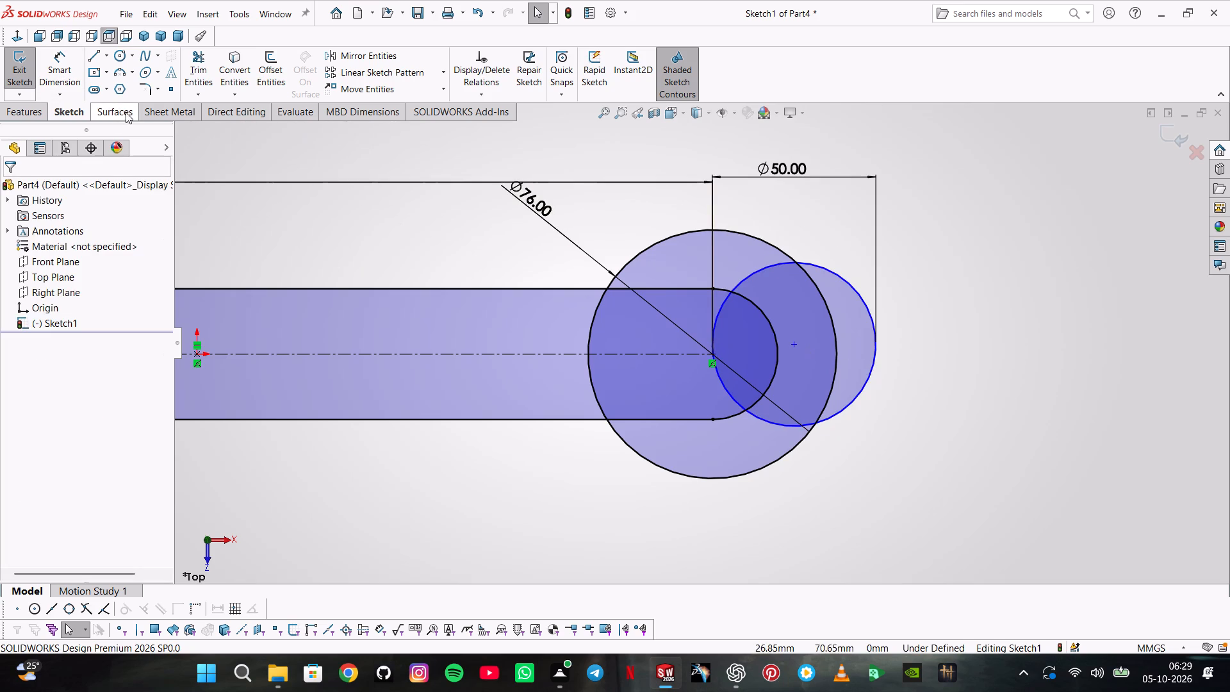
# Add a horizontal relation between the 50 mm circle's center and the center of the slot's right end.
pyautogui.keyDown('ctrl'); pyautogui.click(796, 344); pyautogui.keyUp('ctrl')
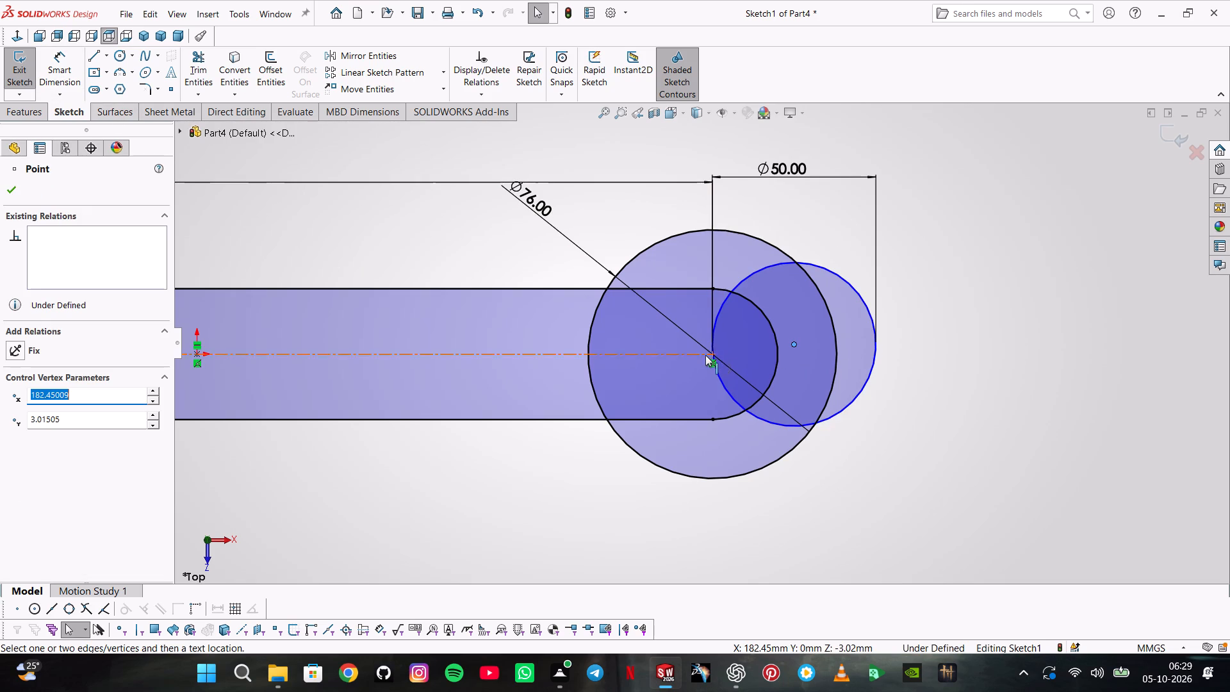
pyautogui.keyDown('ctrl'); pyautogui.click(713, 354); pyautogui.keyUp('ctrl')
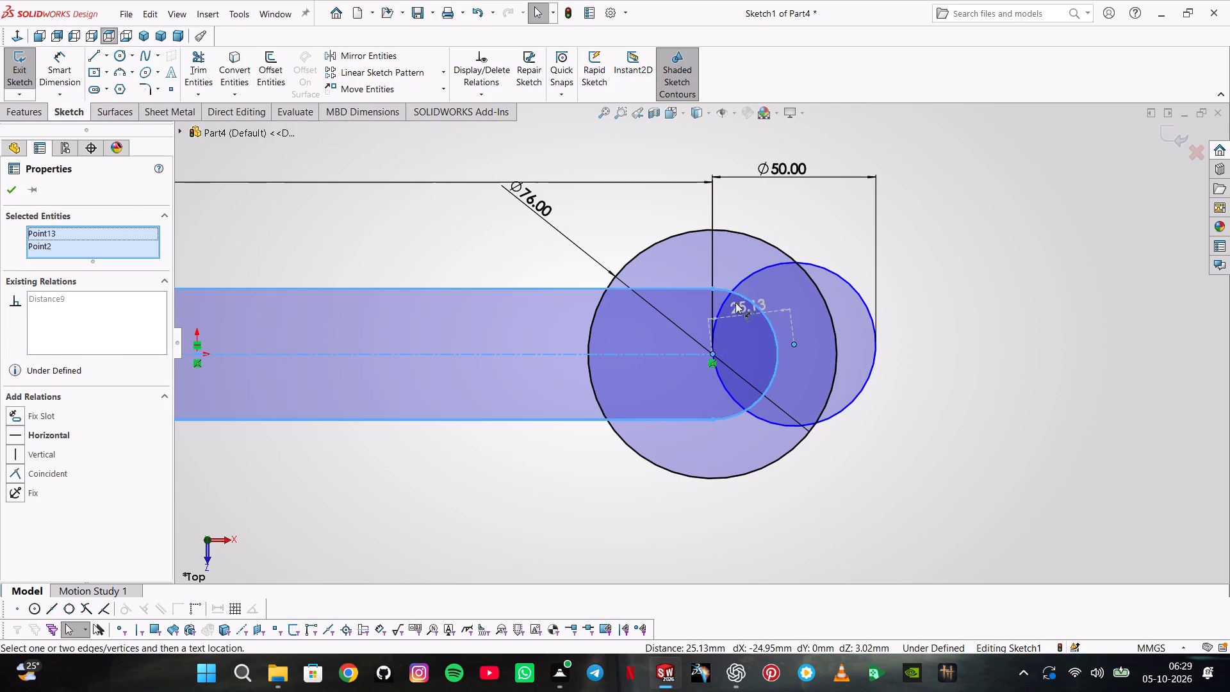
pyautogui.click(66, 441)
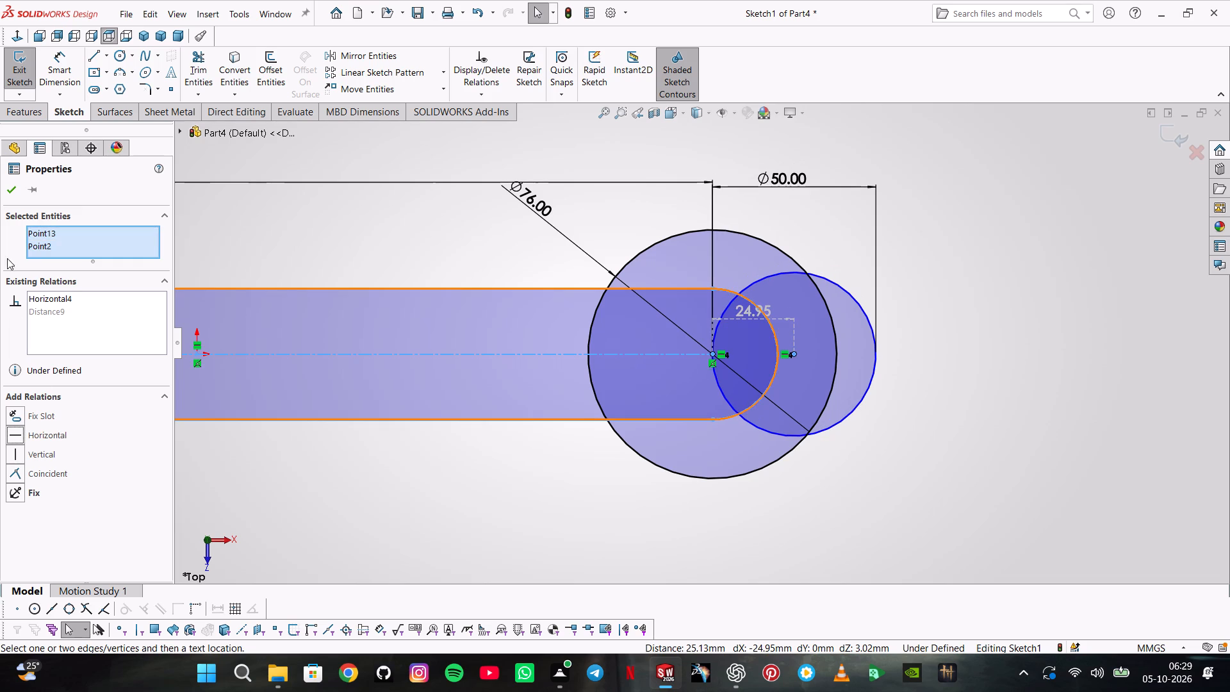
pyautogui.click(6, 192)
# Dimension the horizontal distance between the slot's right end center and the 50 mm circle's center as 21 mm, keeping the circle to the right.
pyautogui.click(56, 85)
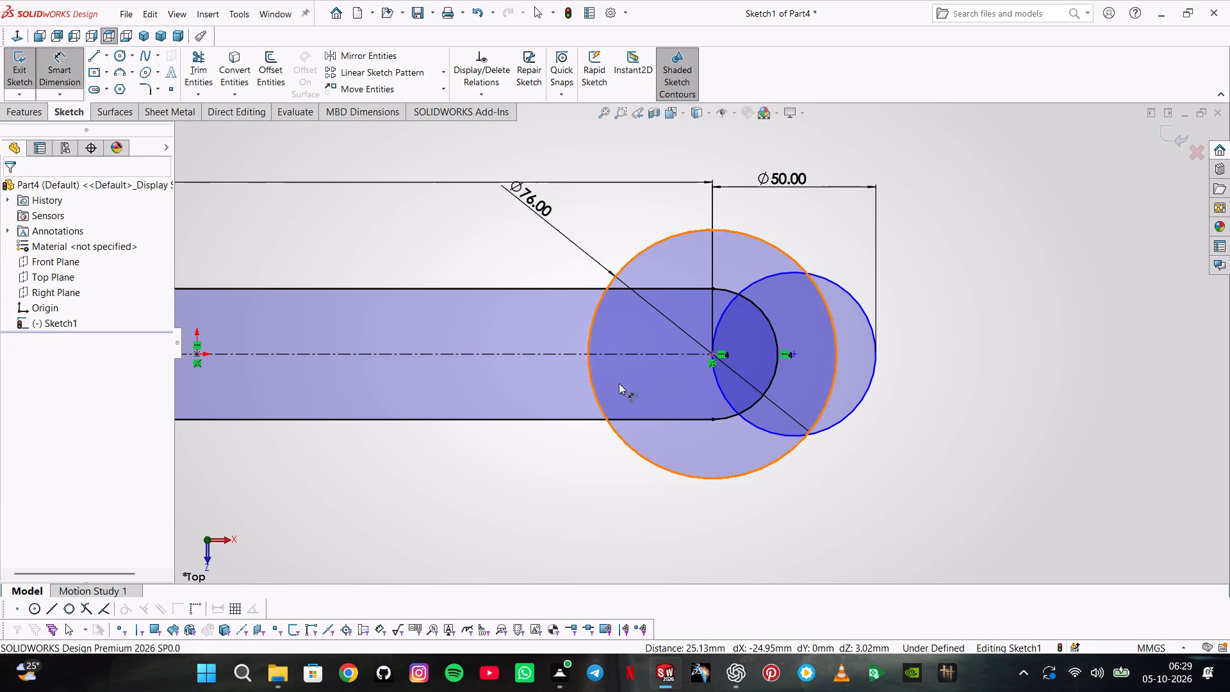
pyautogui.click(710, 354)
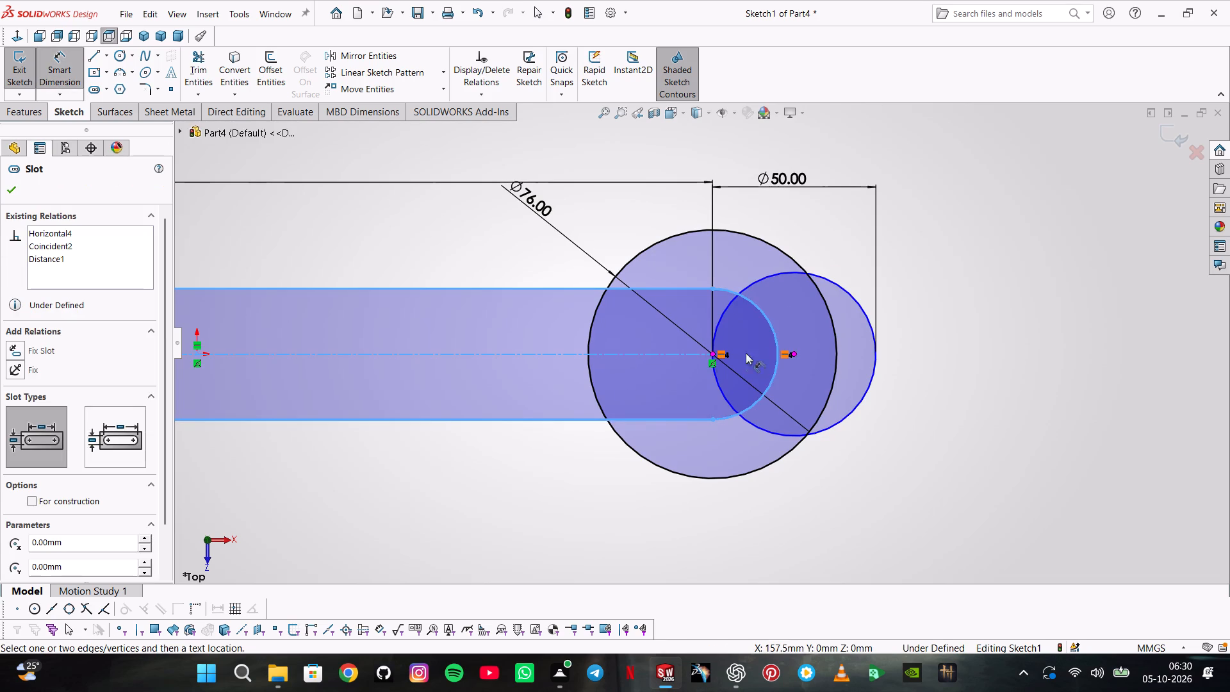
pyautogui.click(796, 354)
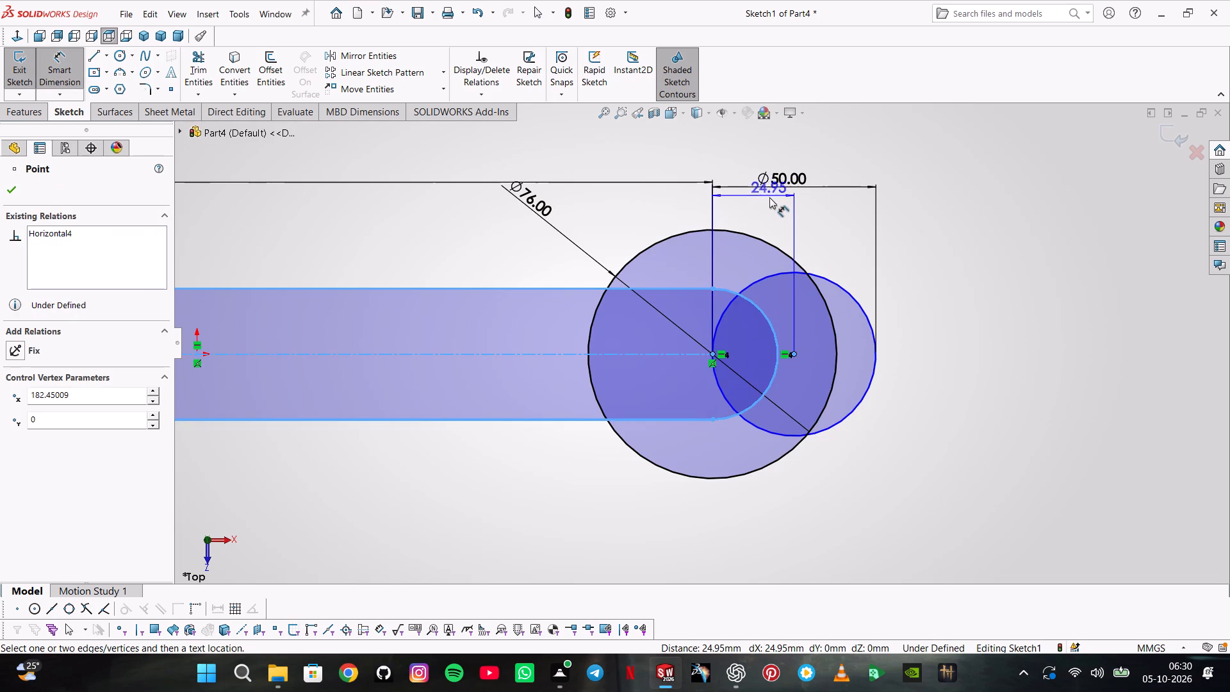
pyautogui.click(769, 197)
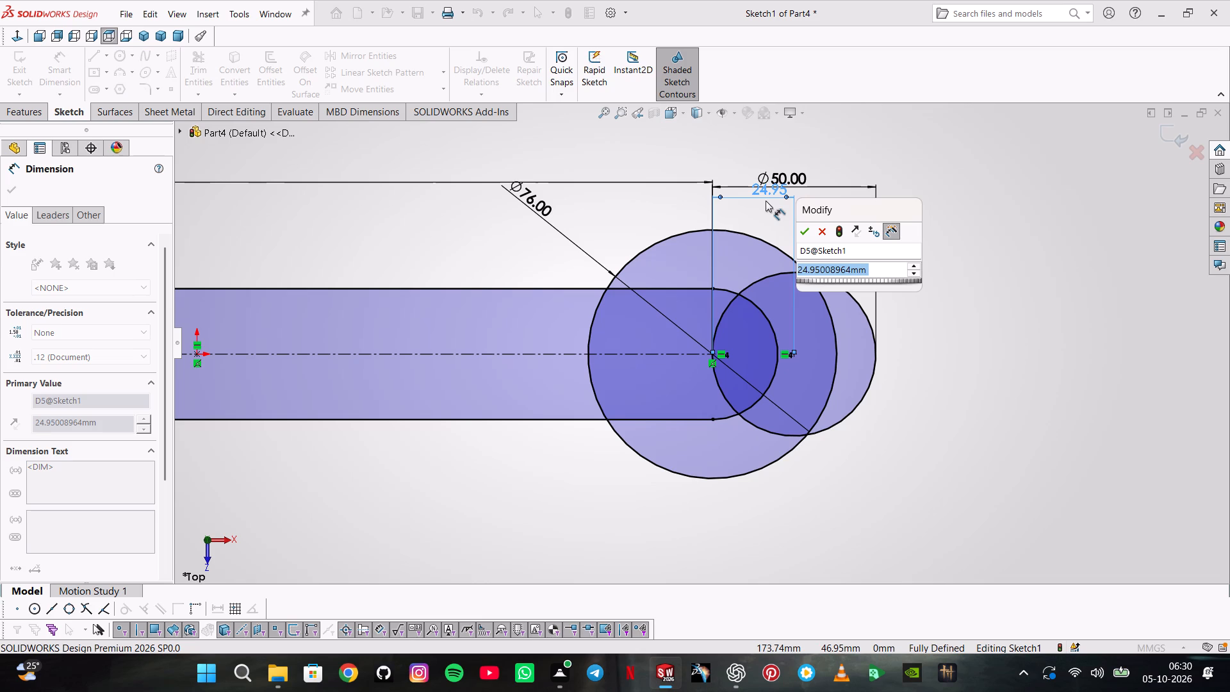
pyautogui.press('-')
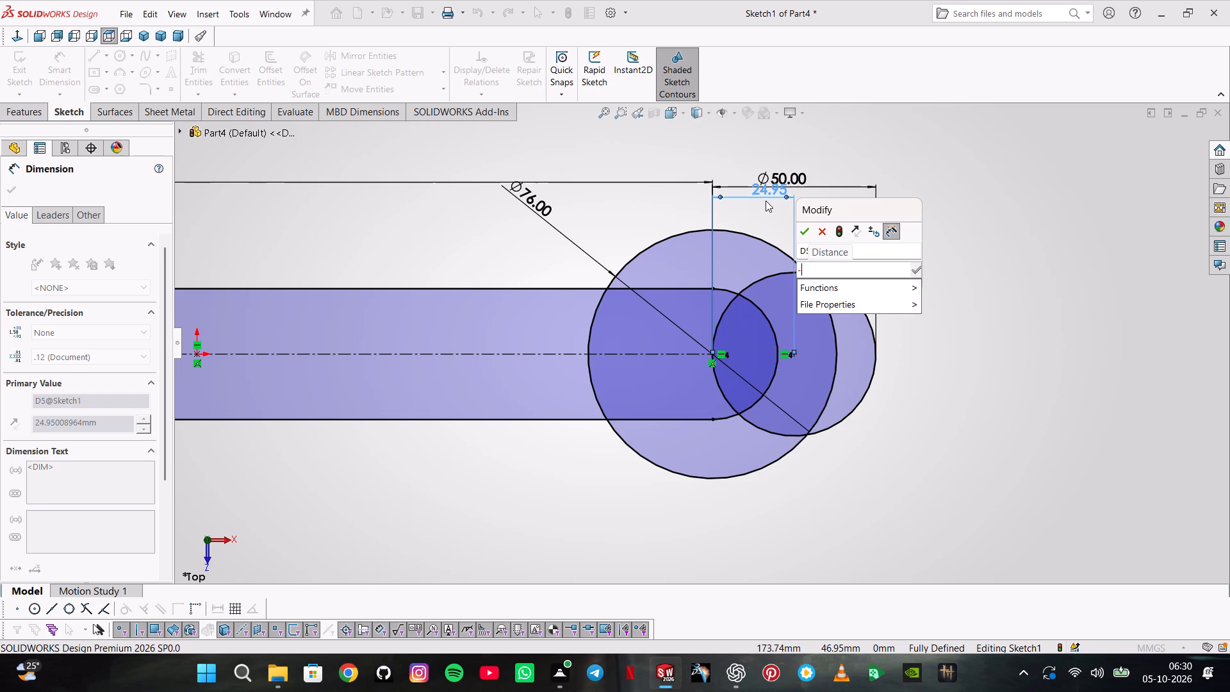
pyautogui.write('21')
pyautogui.press('Return')
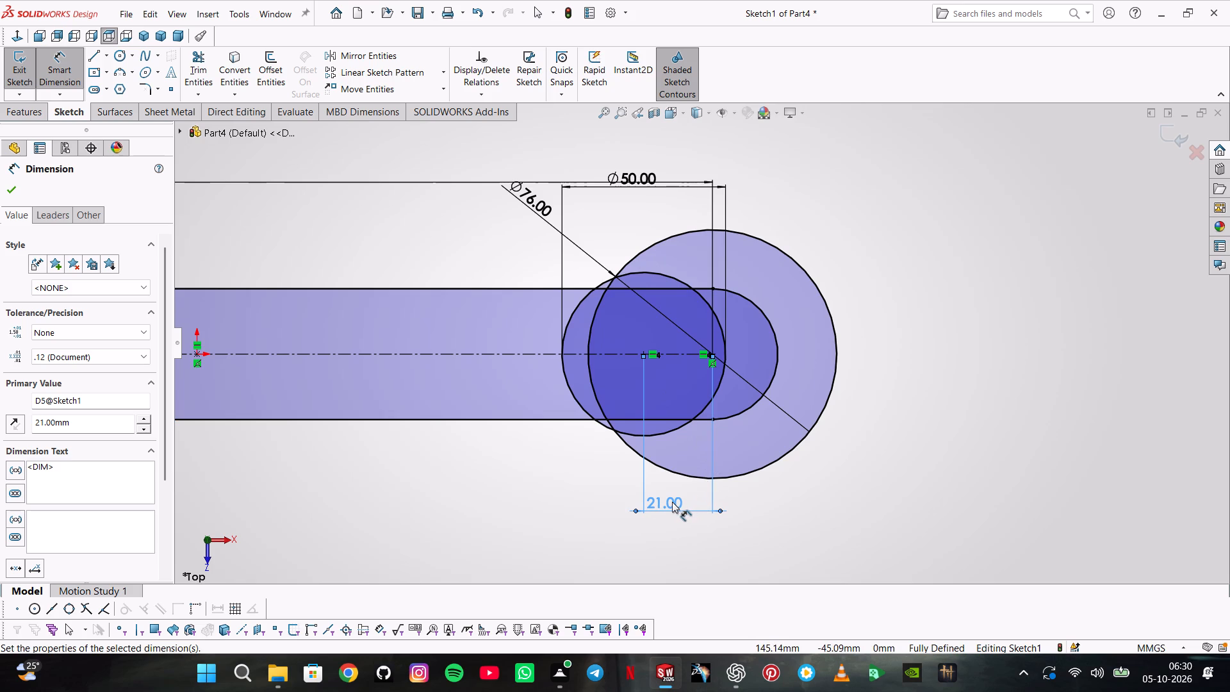
pyautogui.click(15, 424)
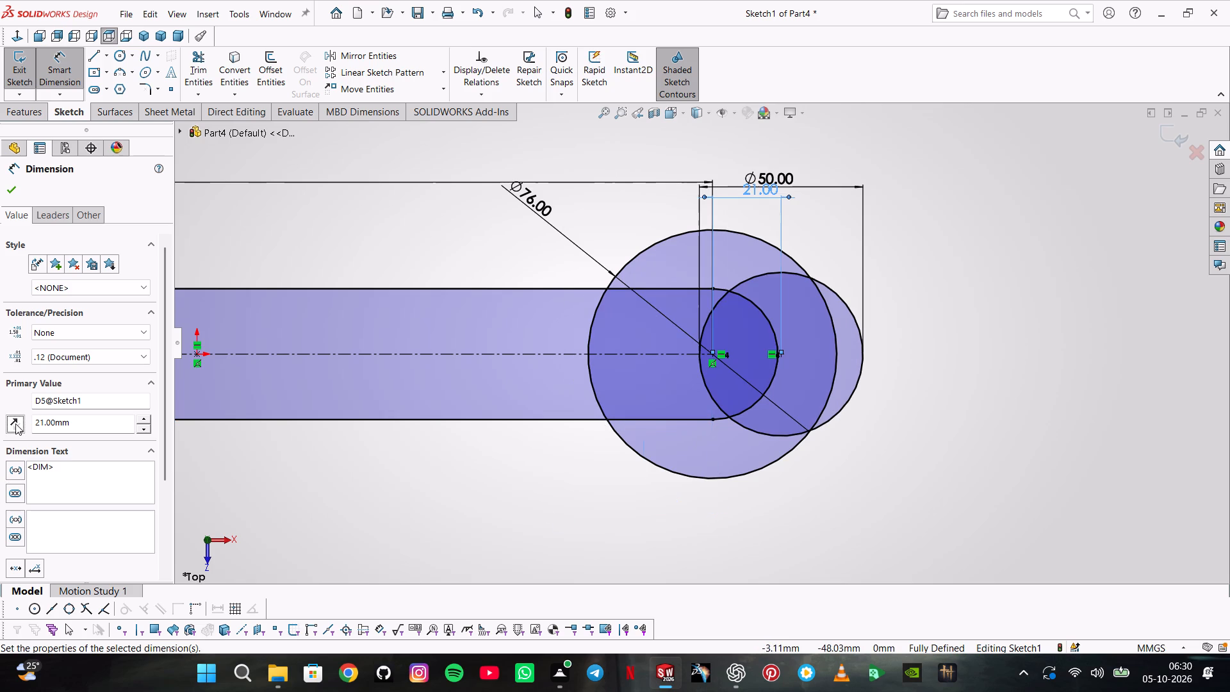
pyautogui.click(11, 186)
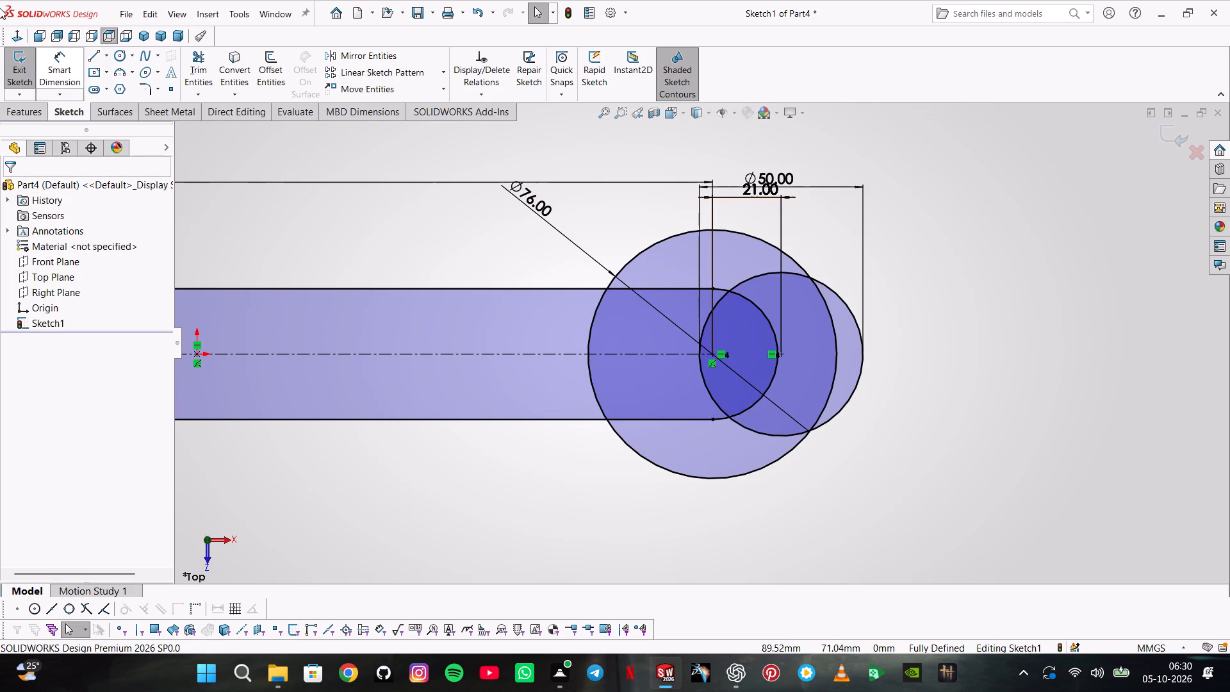
# Draw a center rectangle about 44 mm tall from the 50 mm circle's center, extending sideways beyond that circle.
pyautogui.click(94, 75)
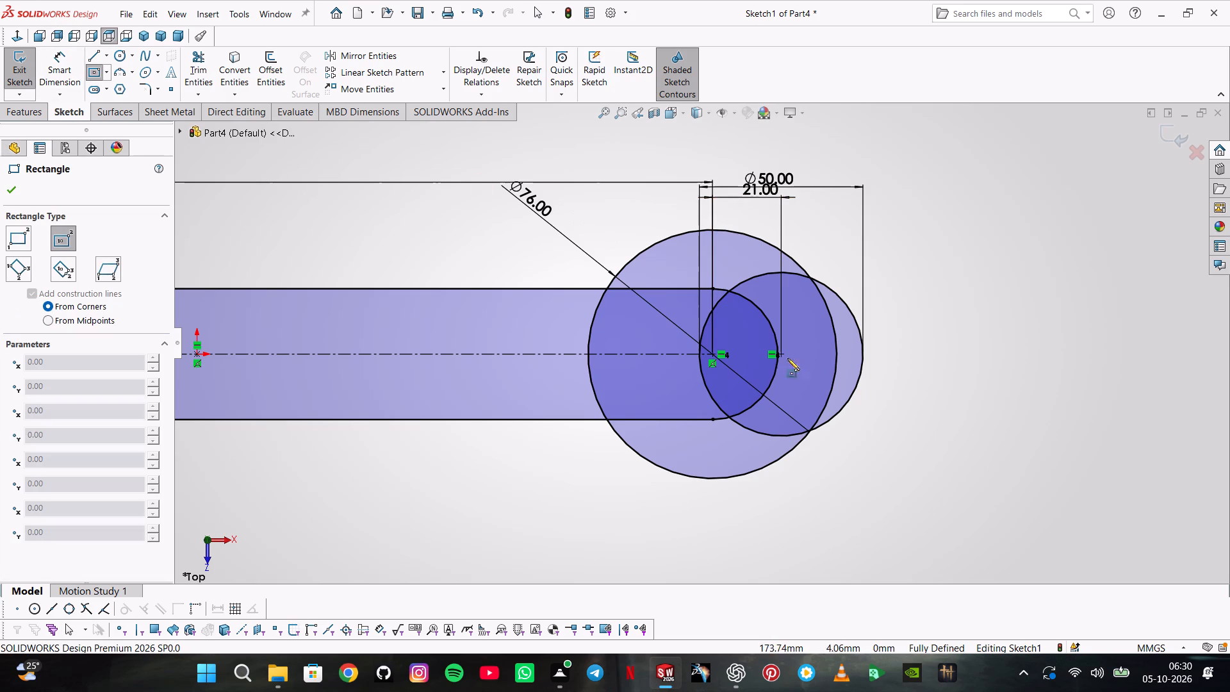
pyautogui.click(782, 355)
pyautogui.click(928, 427)
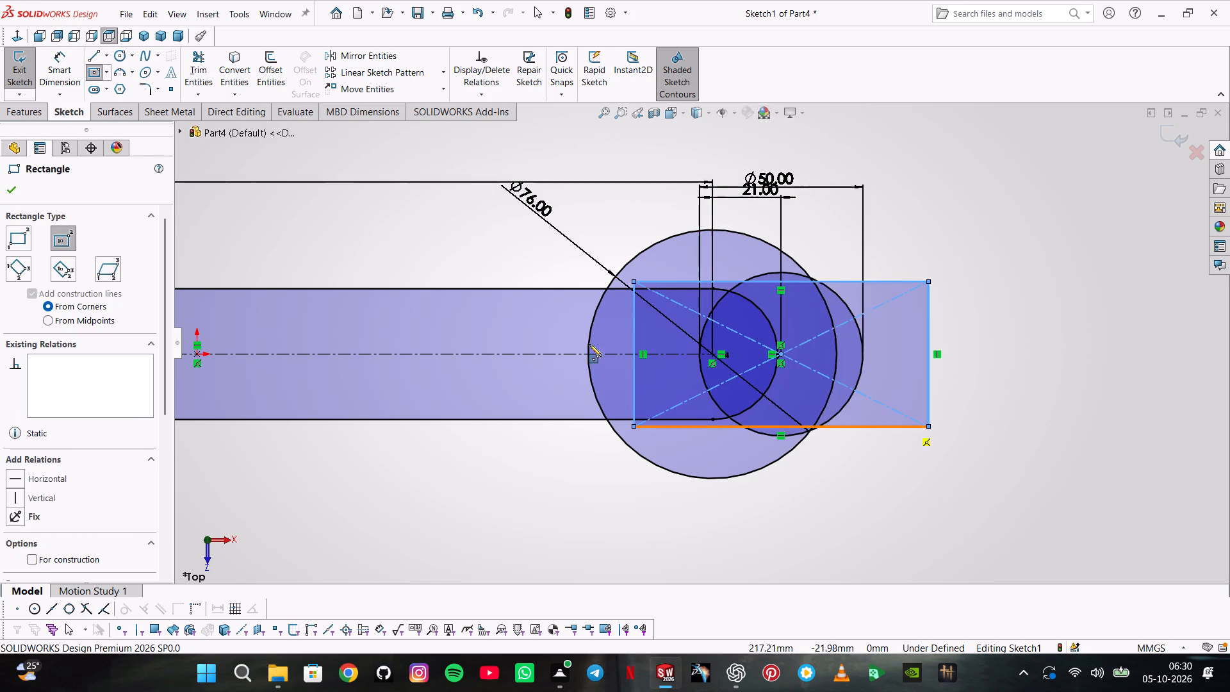
# Dimension the rectangle's height as 35 mm.
pyautogui.click(61, 67)
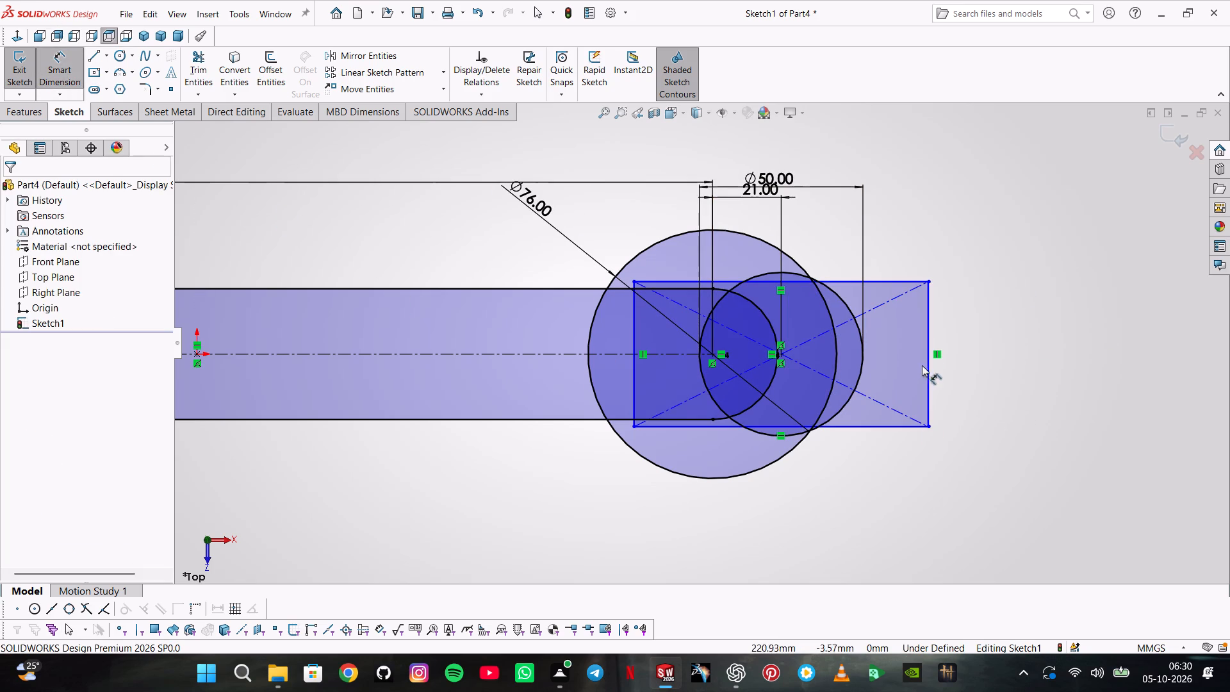
pyautogui.click(935, 361)
pyautogui.click(930, 362)
pyautogui.click(991, 350)
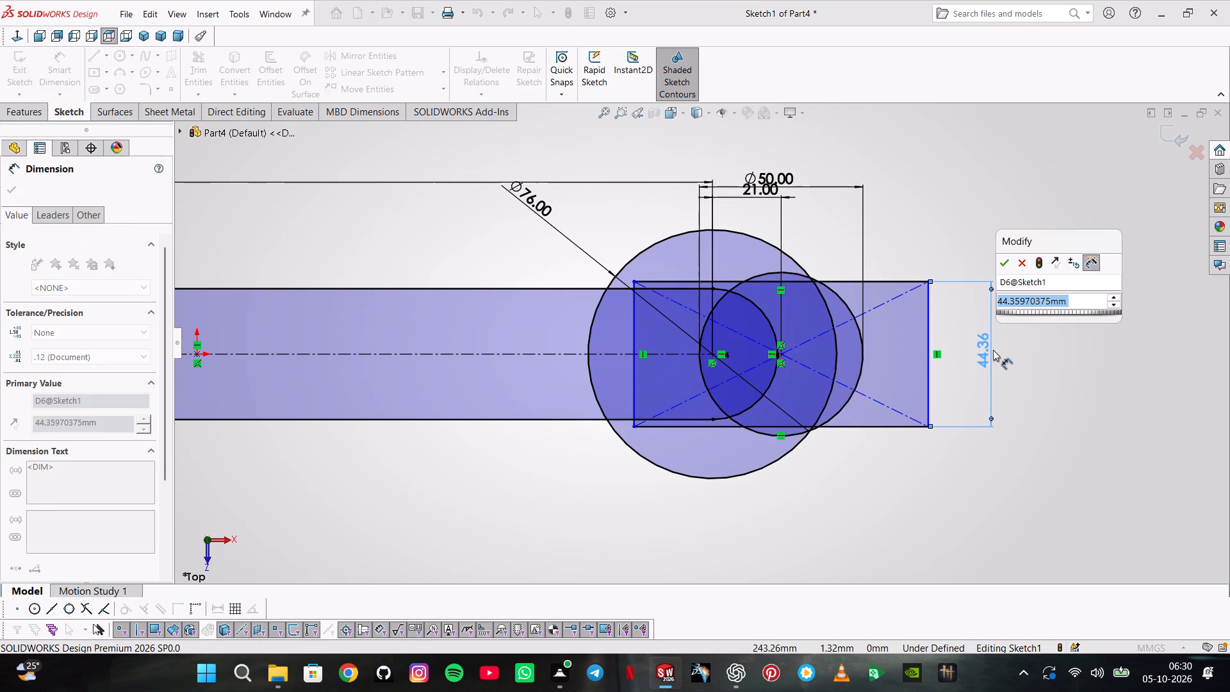
pyautogui.write('35')
pyautogui.press('Return')
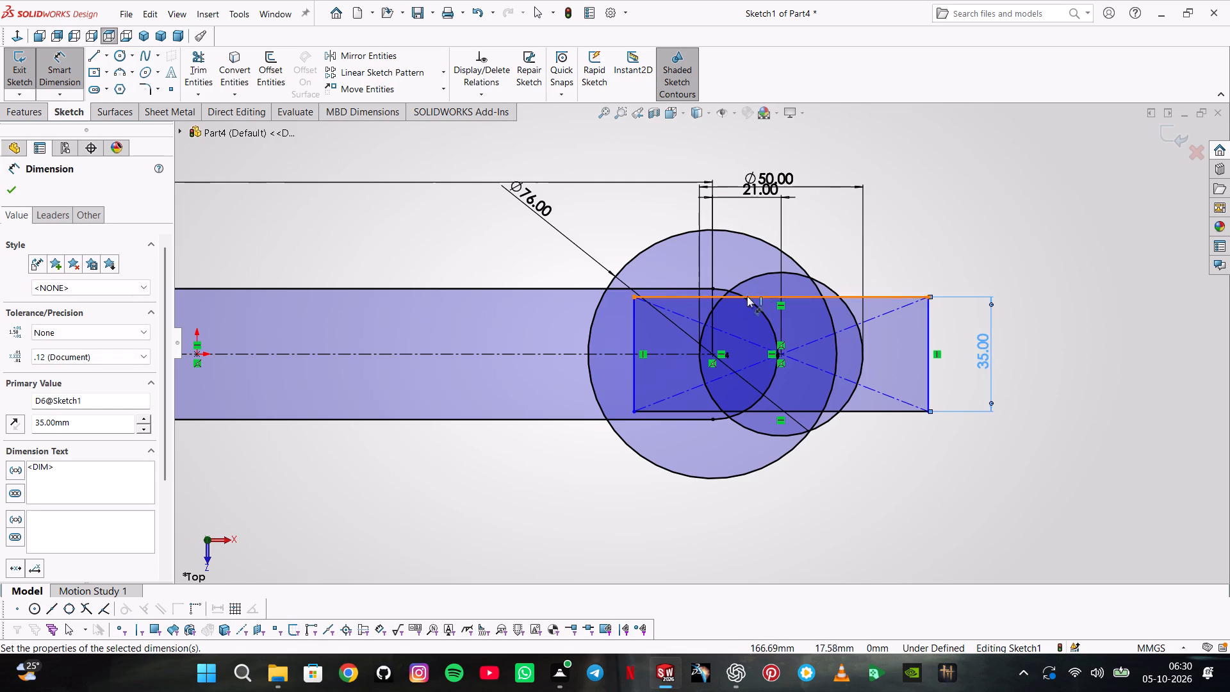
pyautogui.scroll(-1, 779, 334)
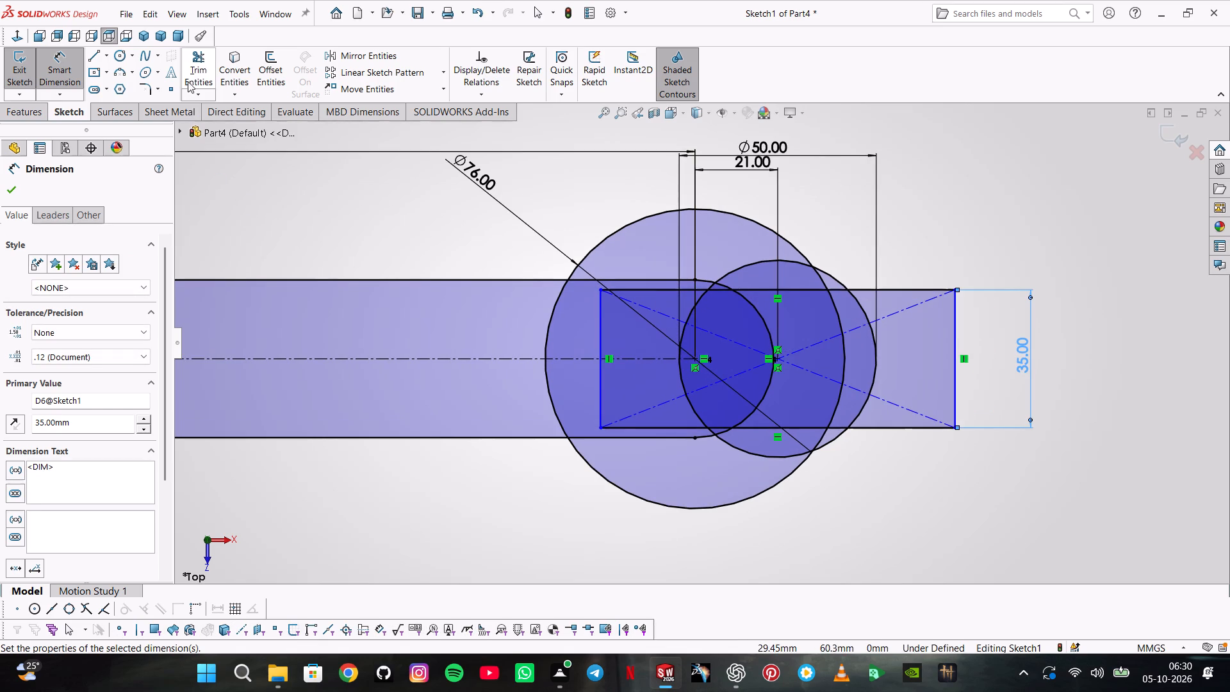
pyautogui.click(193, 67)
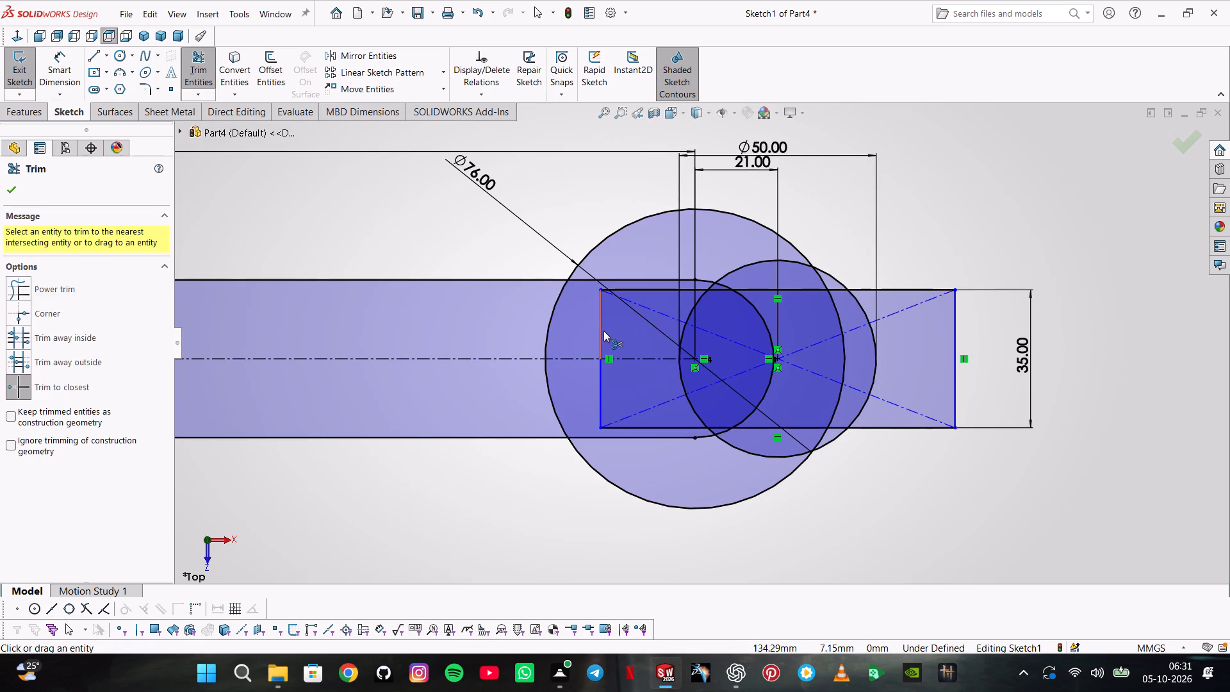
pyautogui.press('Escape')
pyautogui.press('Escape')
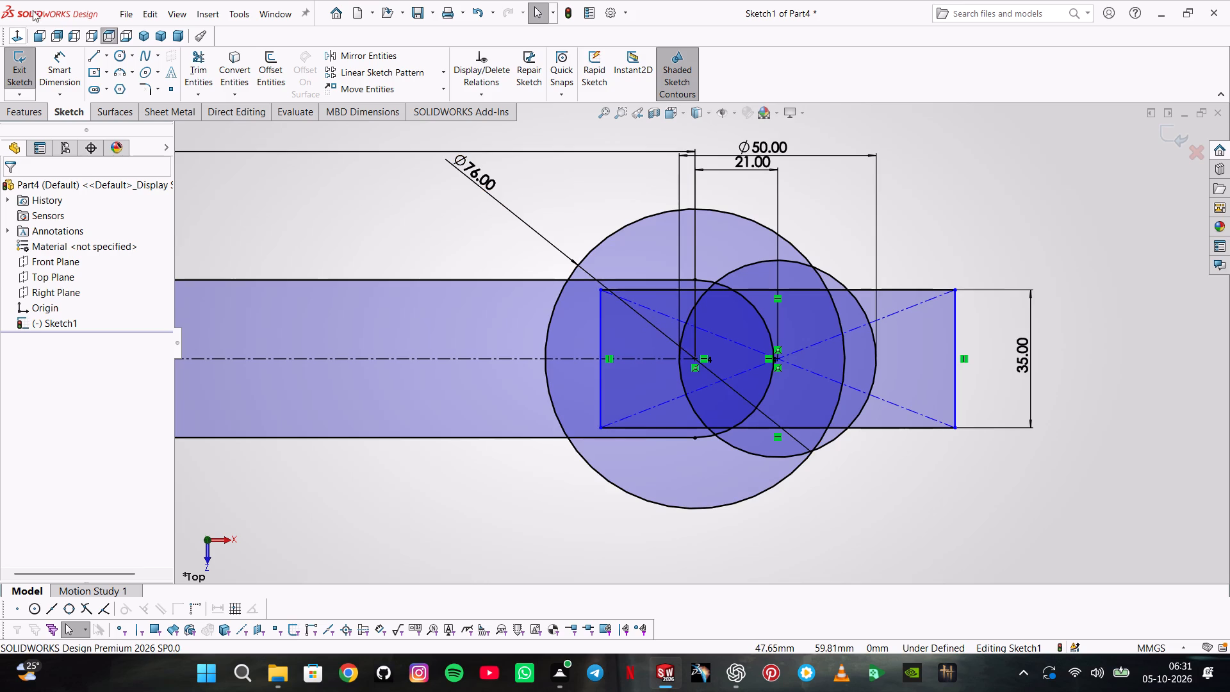
# Trim away the slot's upper and lower lines and its right end arc inside the 76 mm circle, accepting loss of the slot entity.
pyautogui.click(201, 70)
pyautogui.click(639, 284)
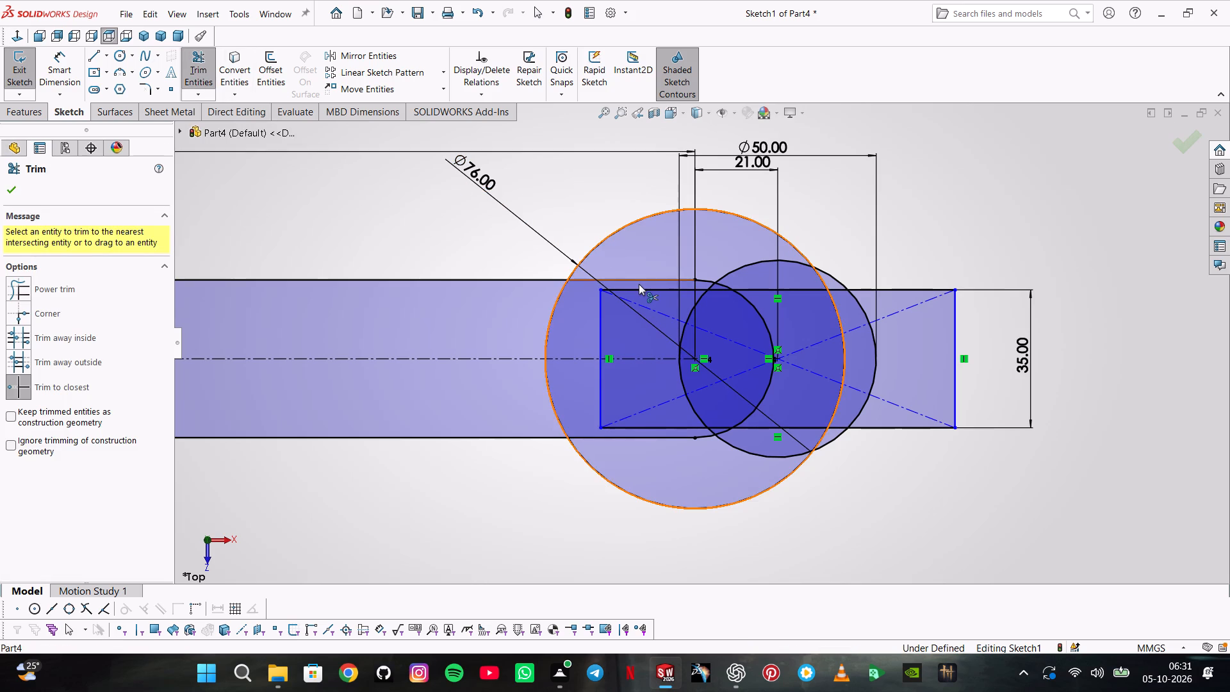
pyautogui.click(640, 278)
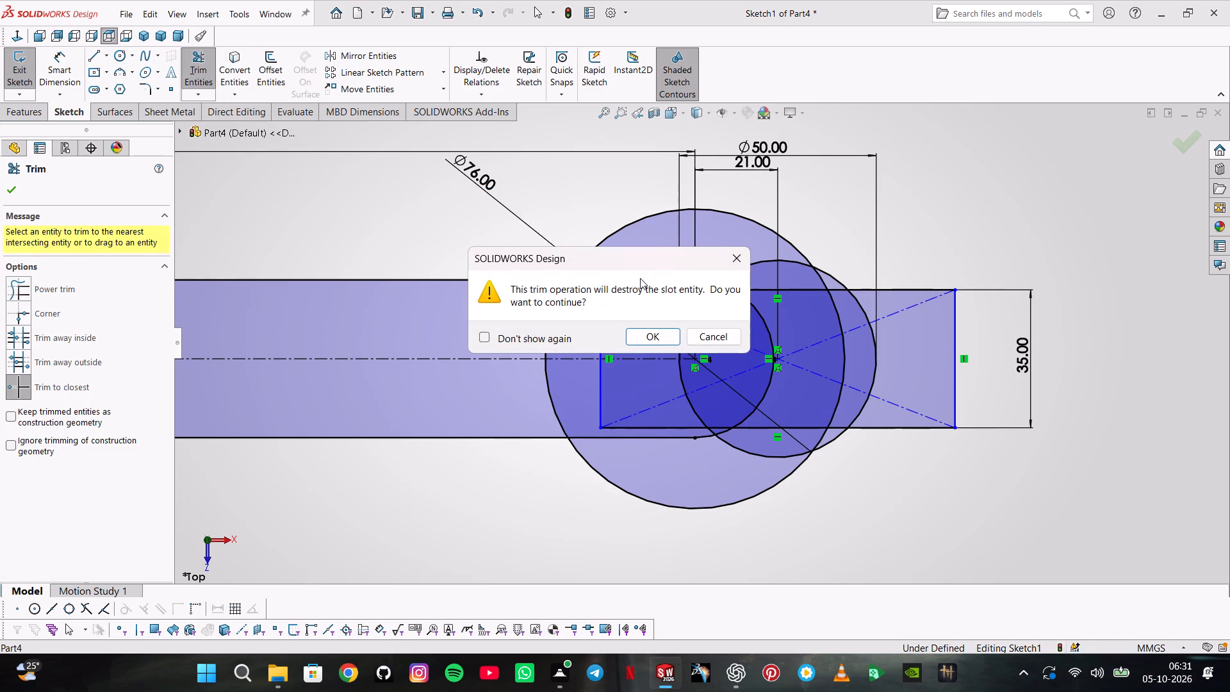
pyautogui.press('Return')
pyautogui.click(703, 279)
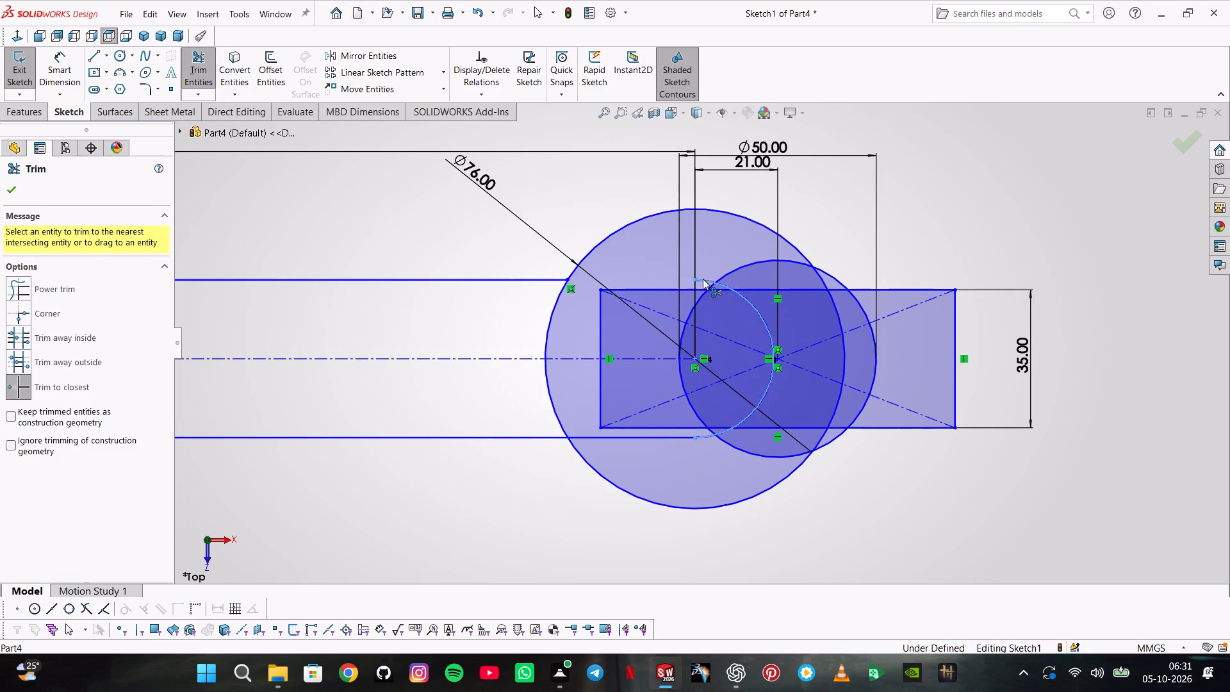
pyautogui.click(729, 283)
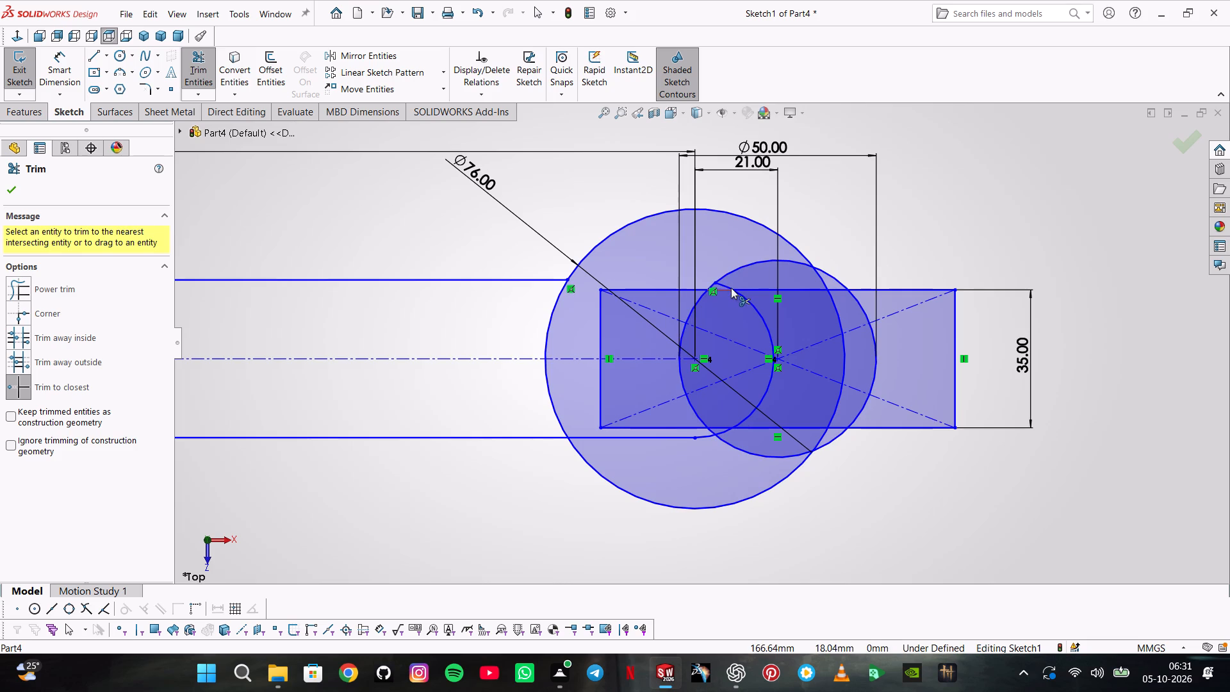
pyautogui.click(727, 284)
pyautogui.click(757, 307)
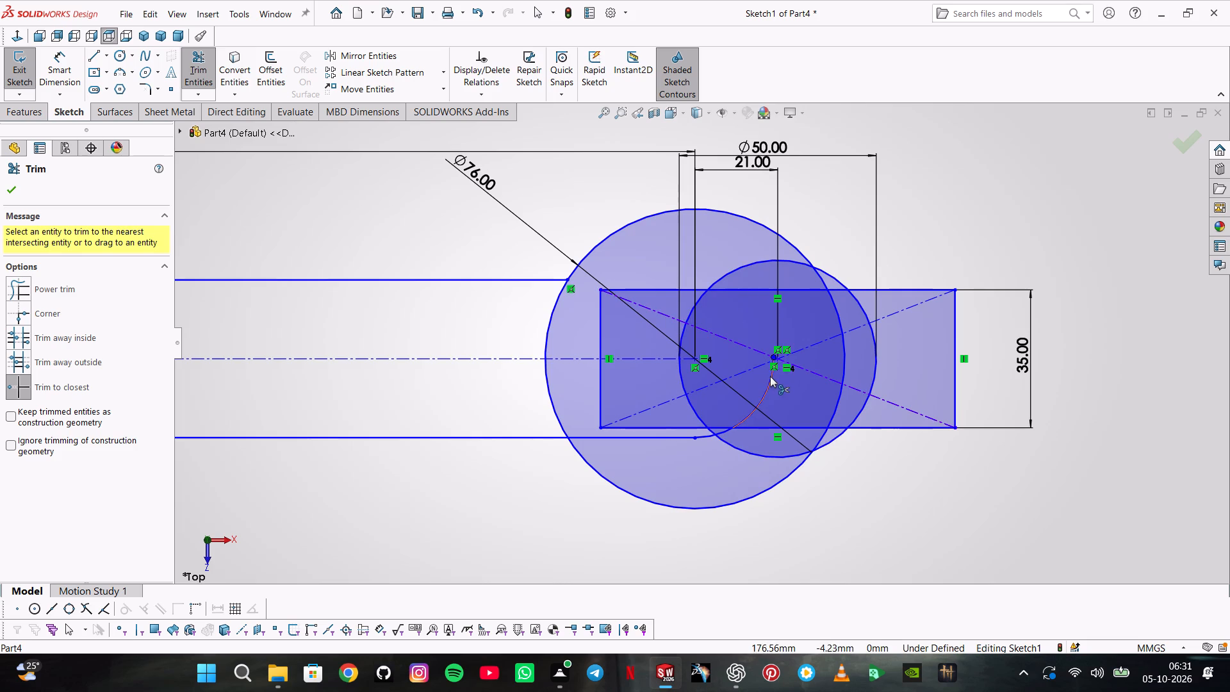
pyautogui.click(770, 376)
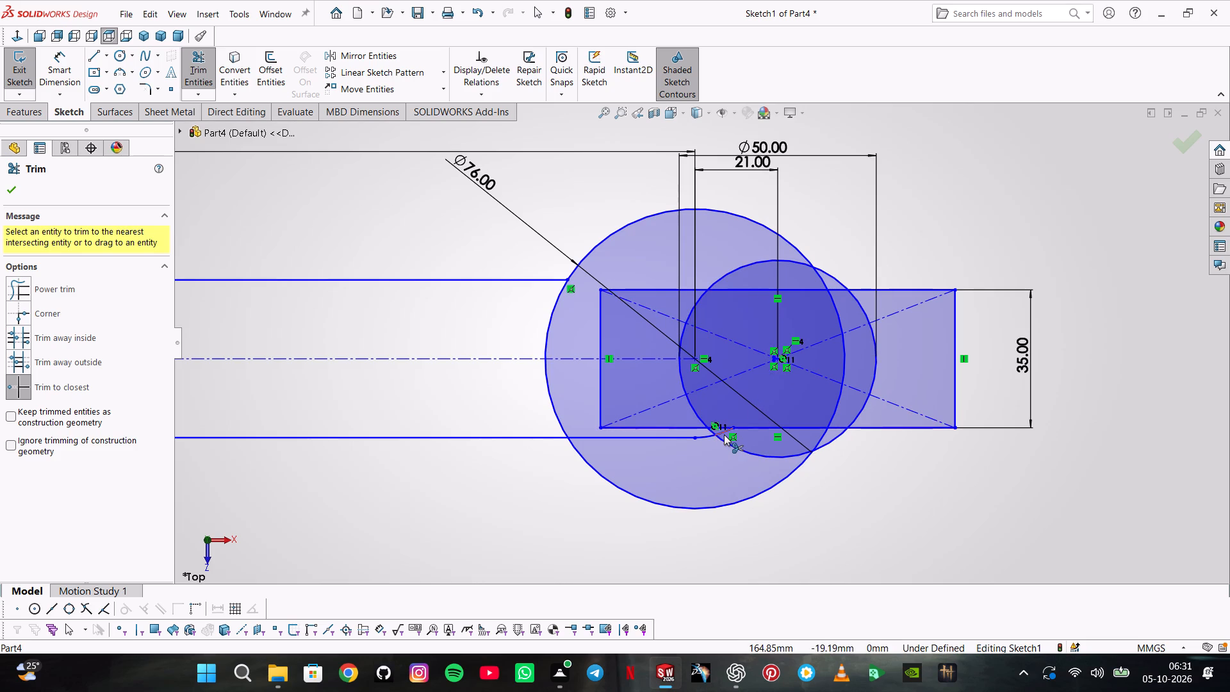
pyautogui.click(724, 434)
pyautogui.click(709, 431)
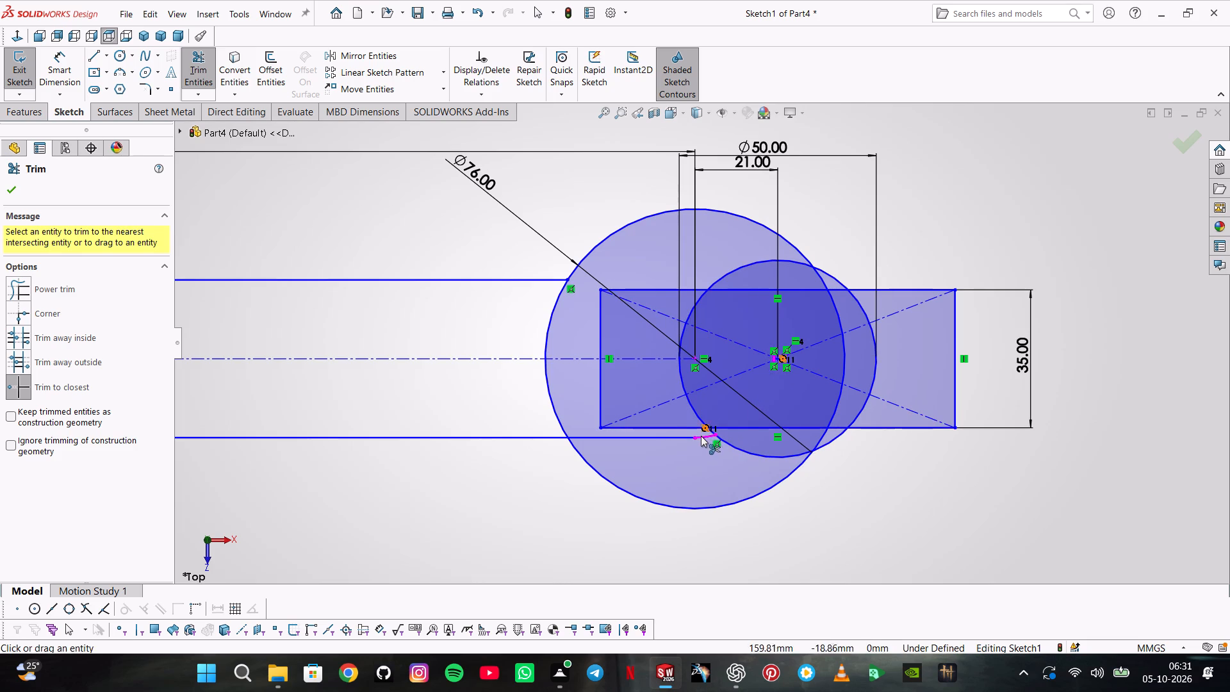
pyautogui.click(700, 437)
pyautogui.click(687, 438)
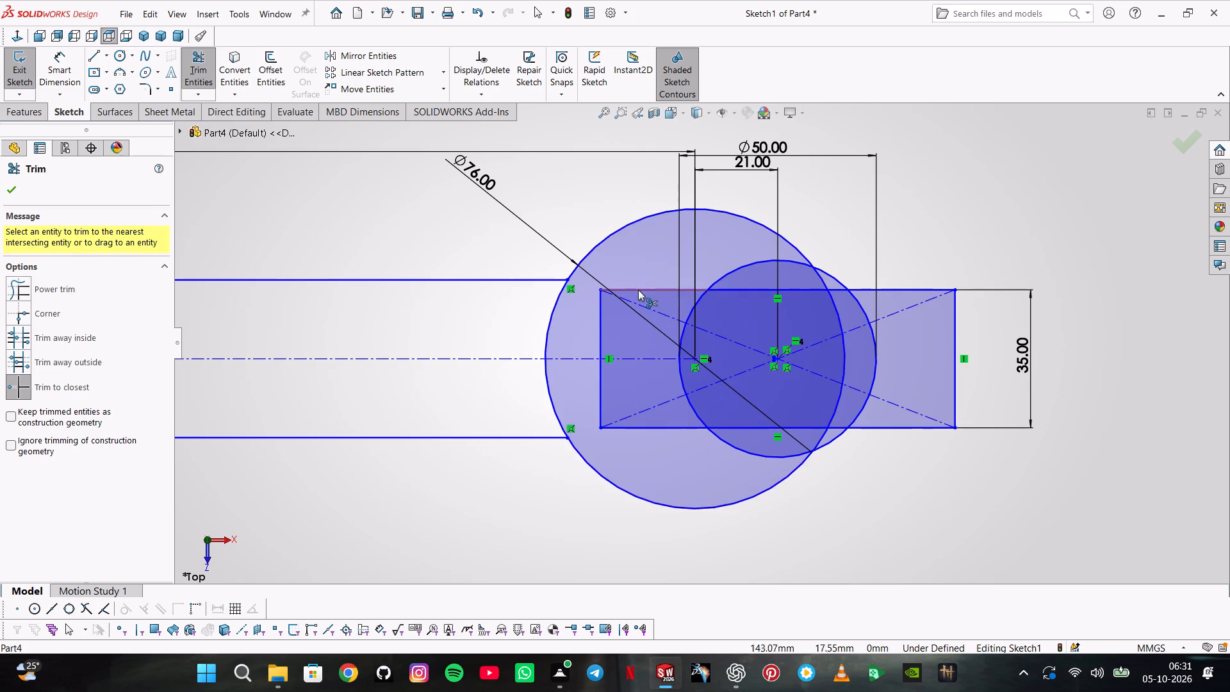
# Trim away the parts of the 35 mm rectangle's edges and diagonals that lie outside the 50 mm circle.
pyautogui.click(638, 290)
pyautogui.click(618, 296)
pyautogui.click(599, 308)
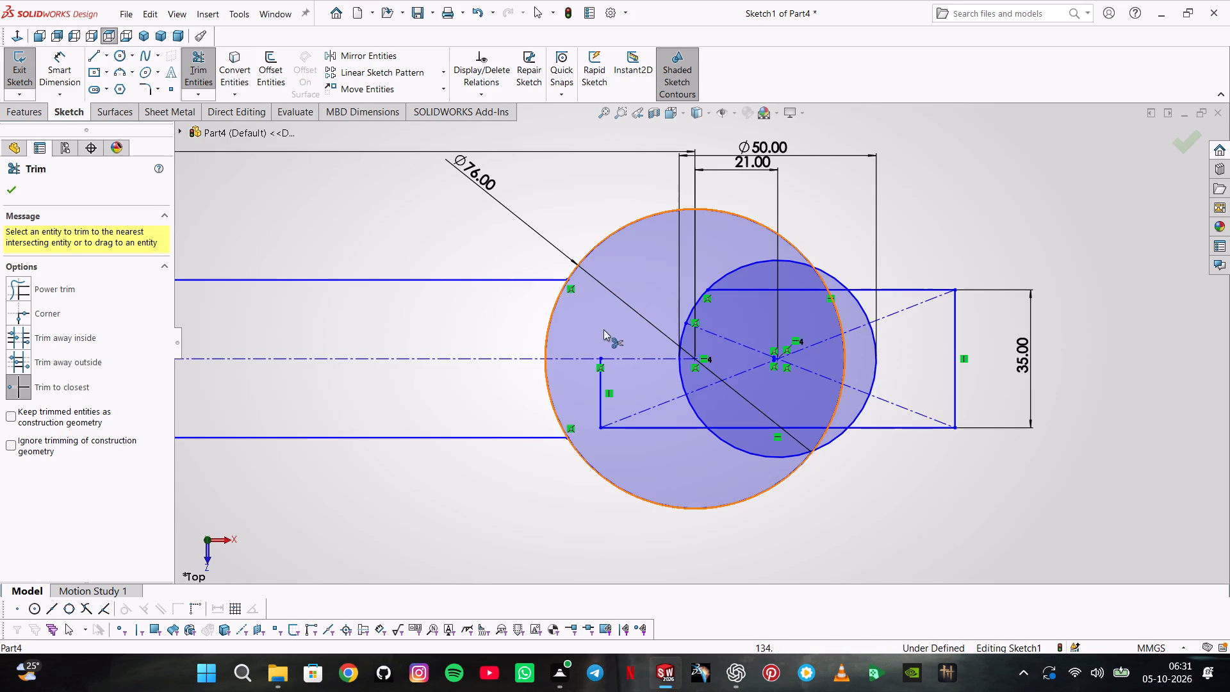
pyautogui.click(600, 379)
pyautogui.click(627, 424)
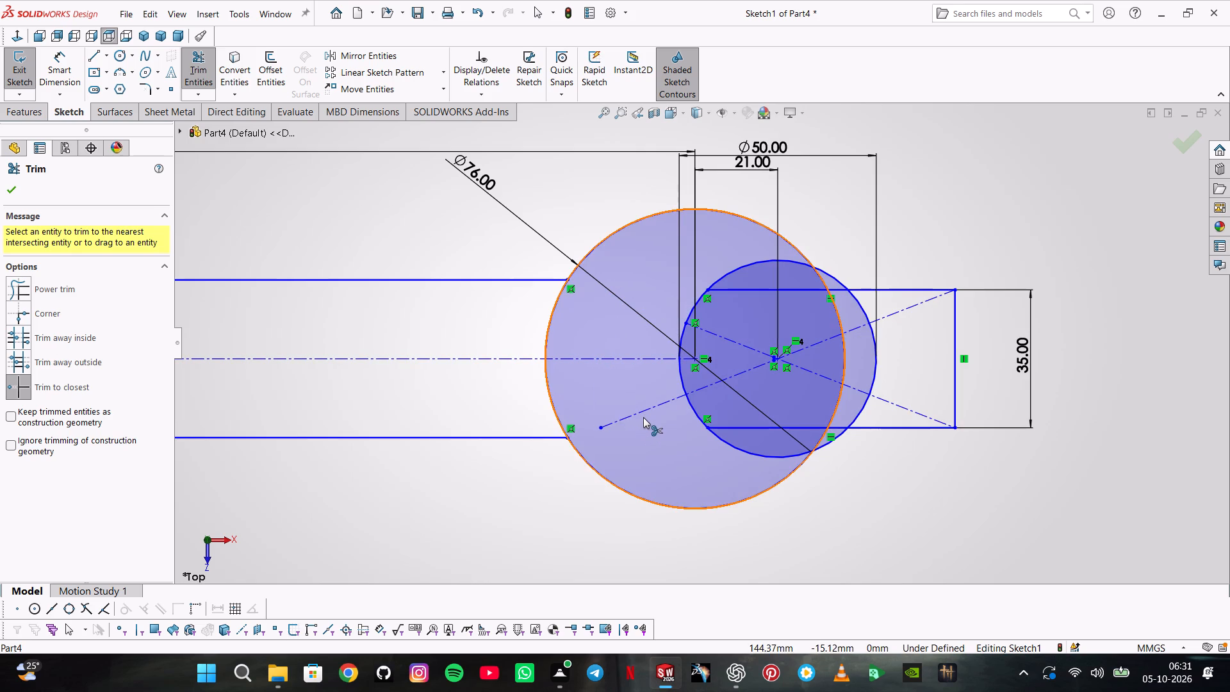
pyautogui.click(645, 413)
pyautogui.click(896, 290)
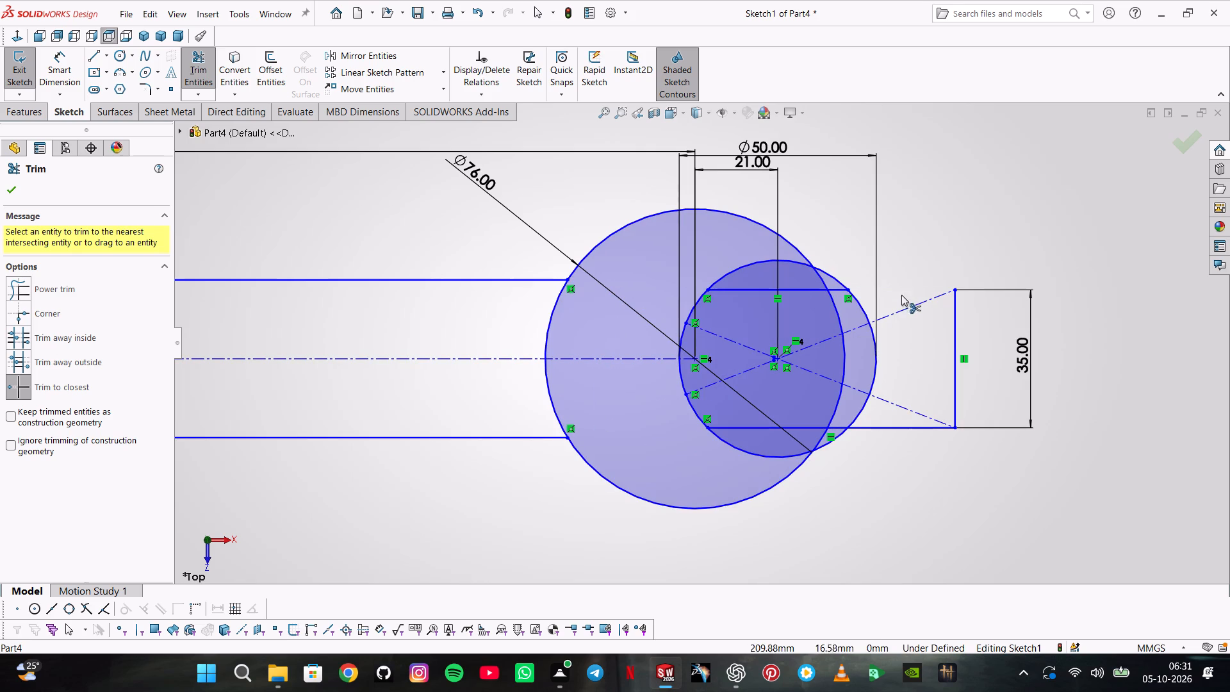
pyautogui.click(953, 314)
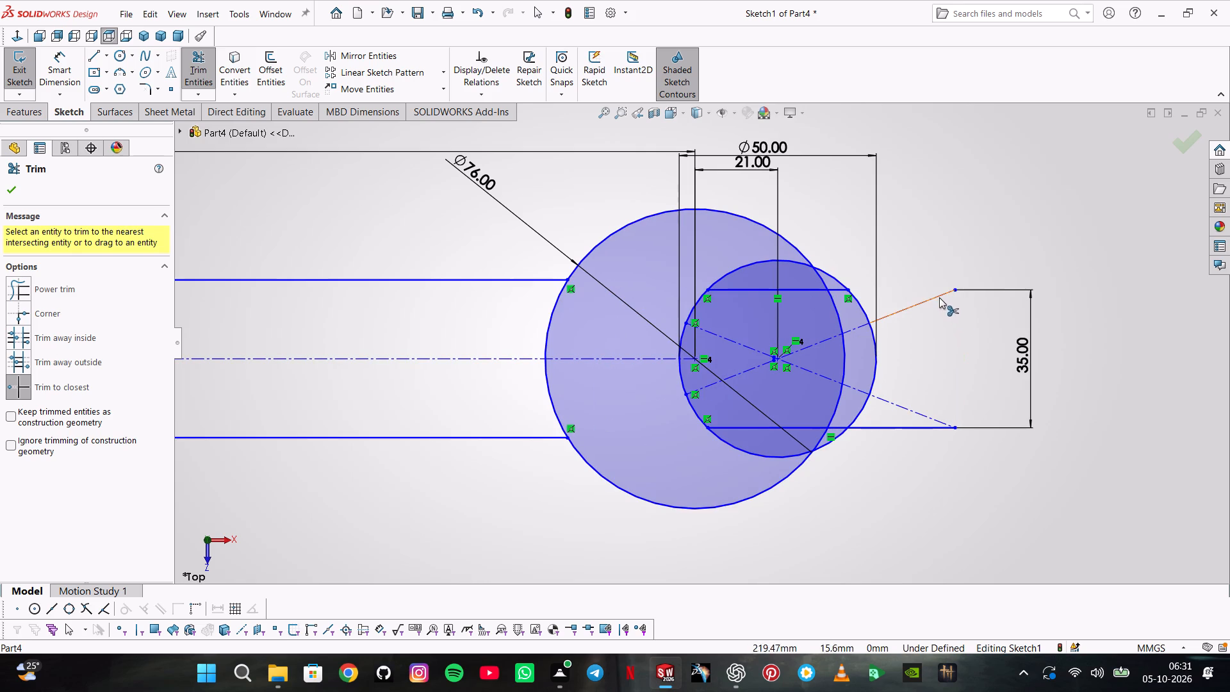
pyautogui.click(939, 297)
pyautogui.press('Return')
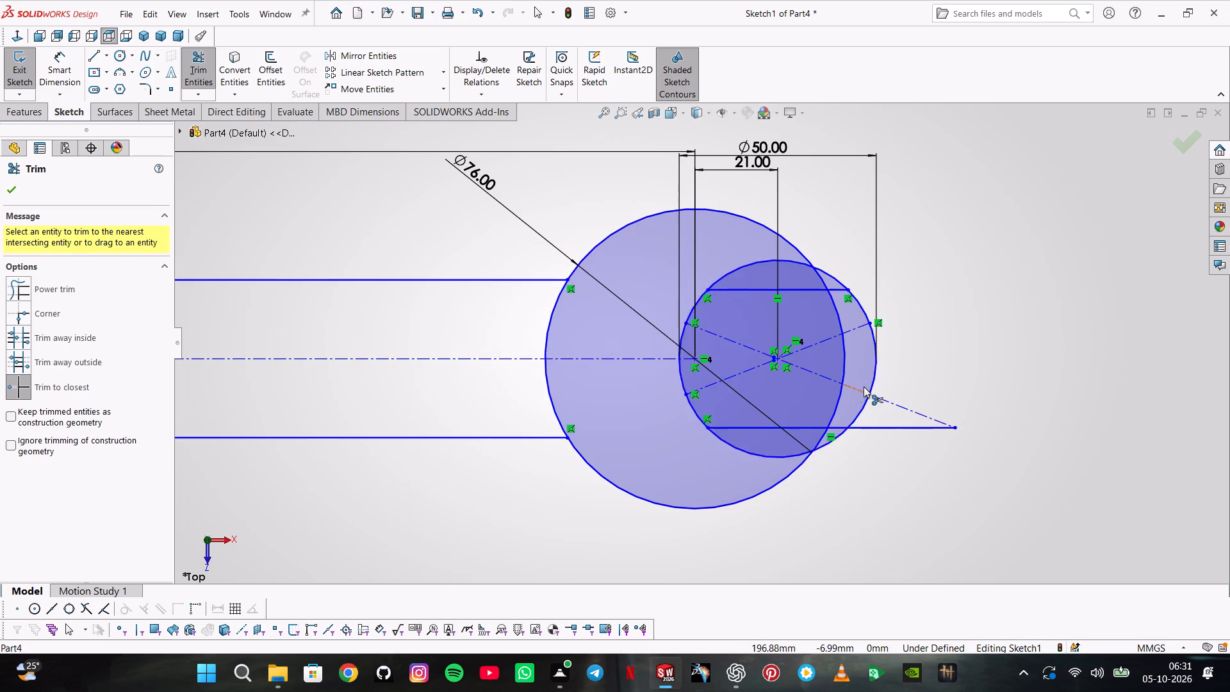
pyautogui.click(892, 404)
pyautogui.click(890, 425)
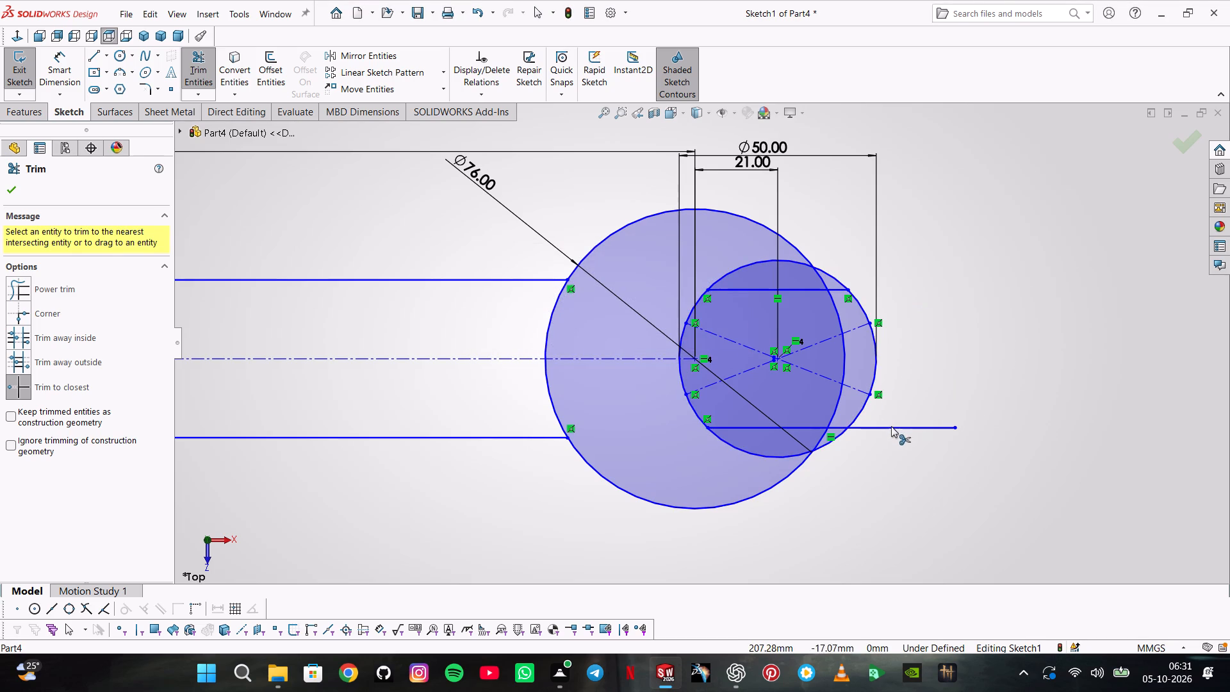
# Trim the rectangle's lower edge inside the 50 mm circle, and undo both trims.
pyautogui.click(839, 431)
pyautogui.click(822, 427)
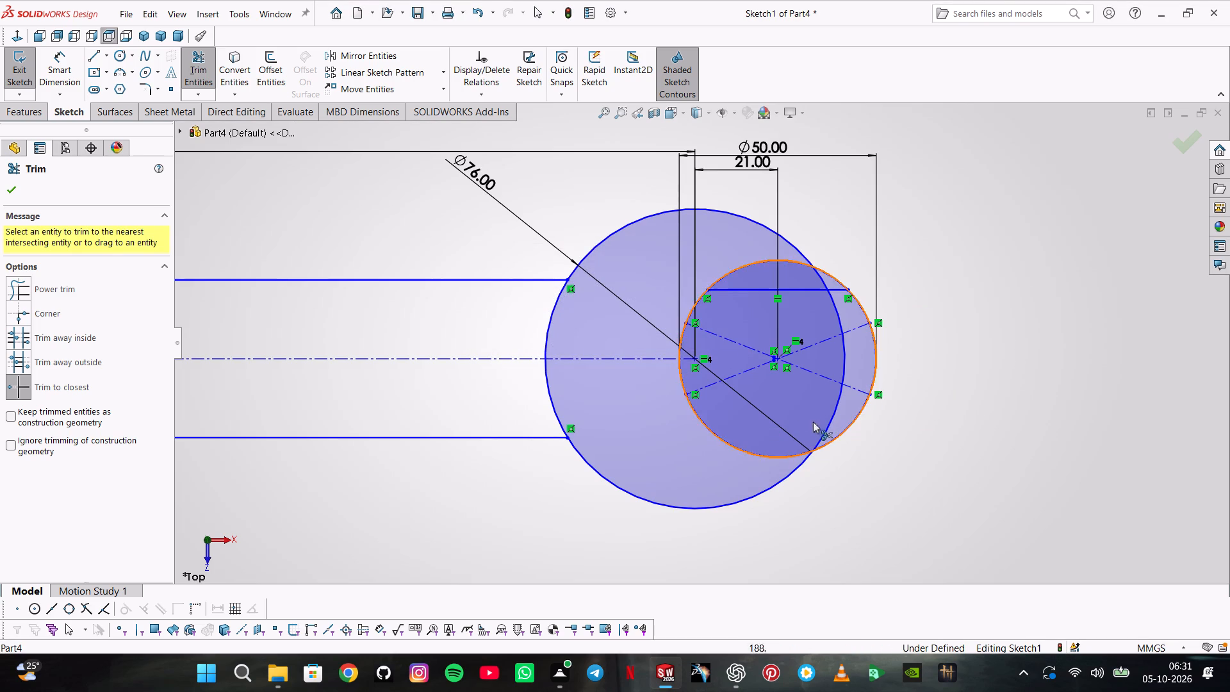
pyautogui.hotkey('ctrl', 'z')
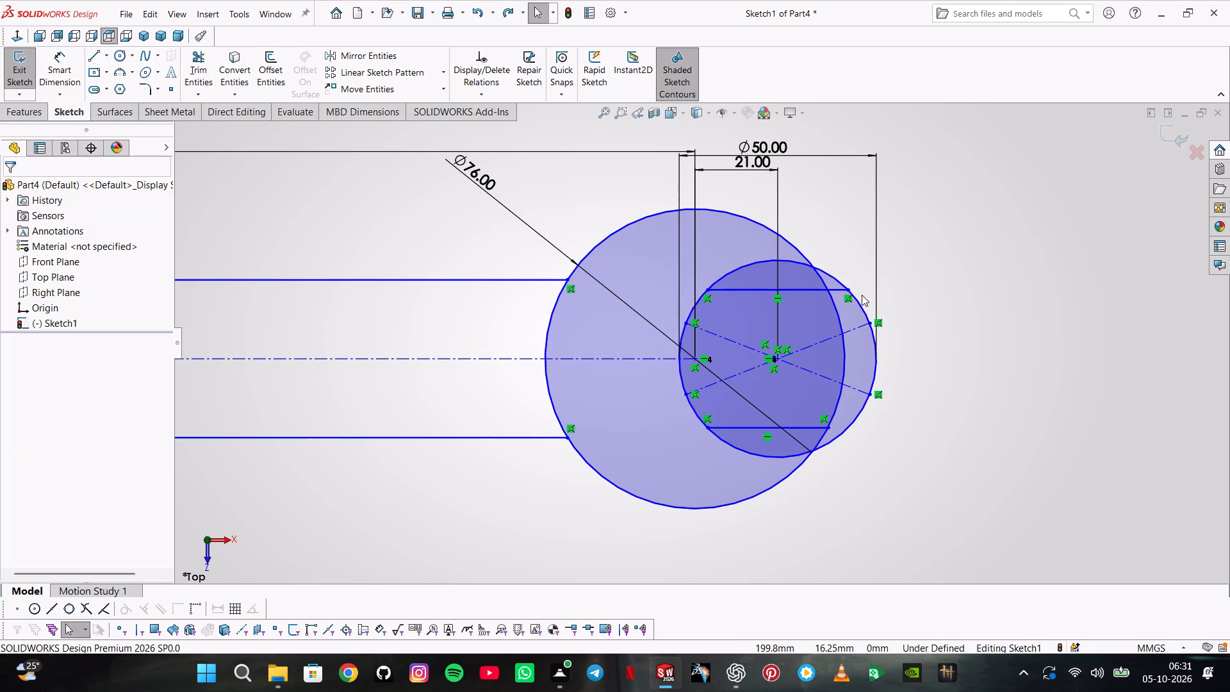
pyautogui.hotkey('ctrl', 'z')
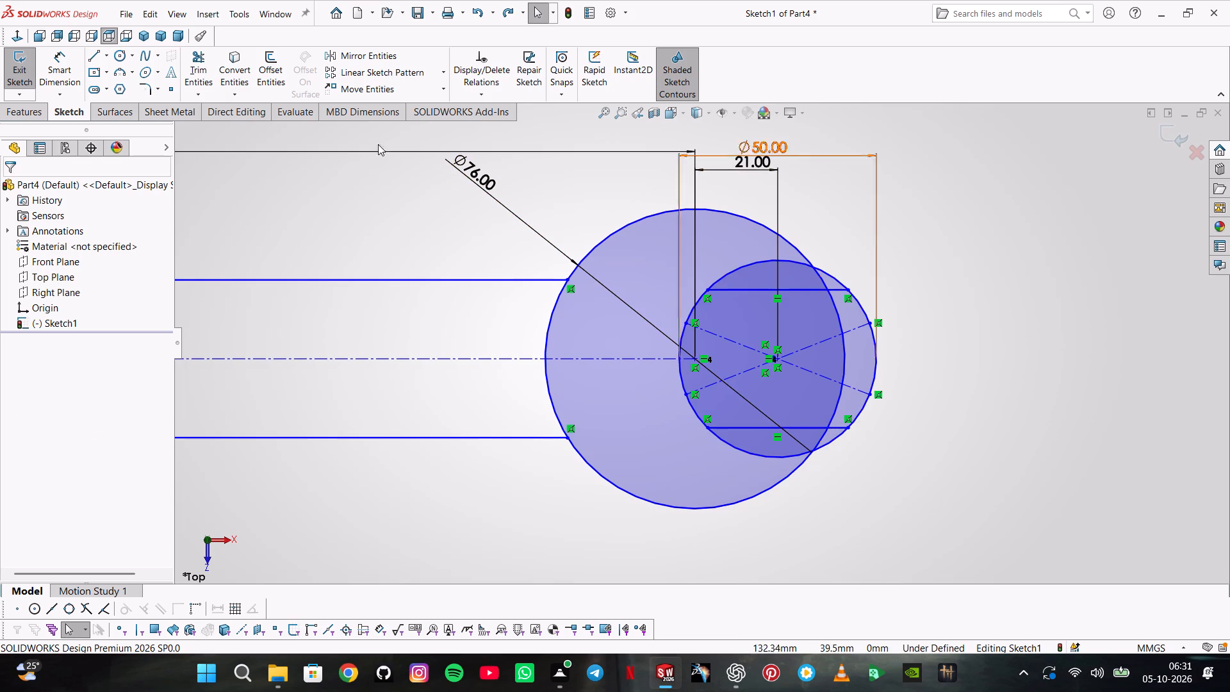
# Trim away the 50 mm circle's upper arc and the ends of the opening's upper edge and diagonals beyond the 76 mm circle.
pyautogui.click(190, 67)
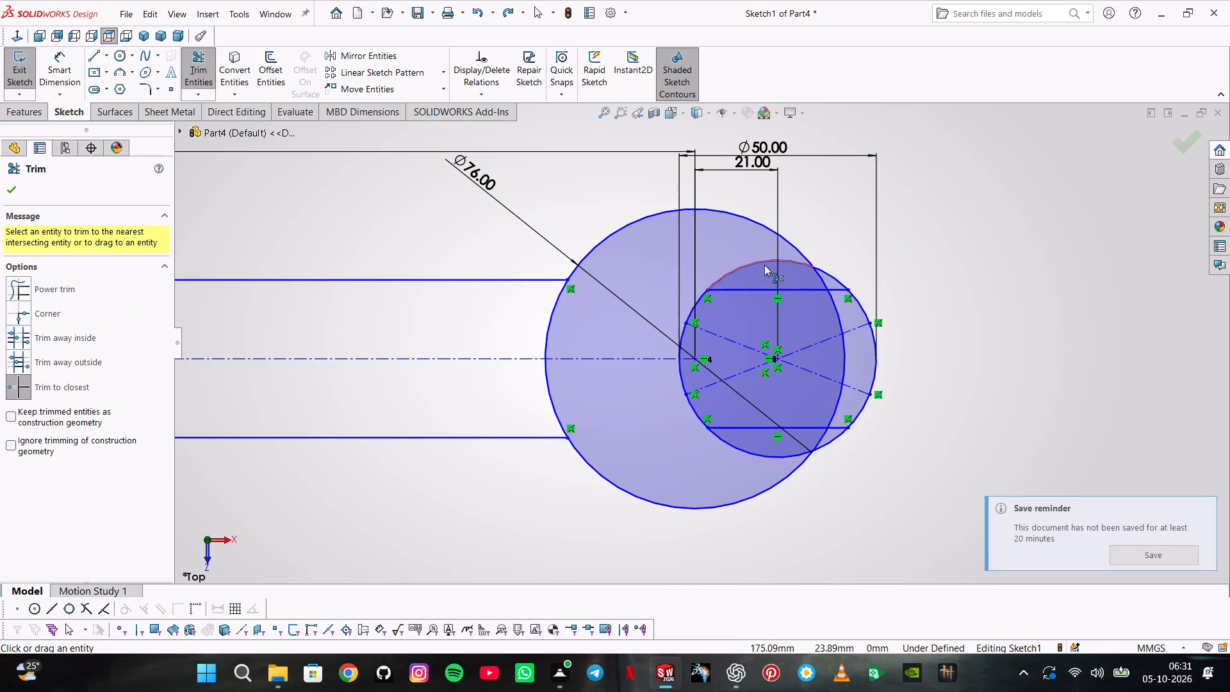
pyautogui.click(764, 265)
pyautogui.click(837, 278)
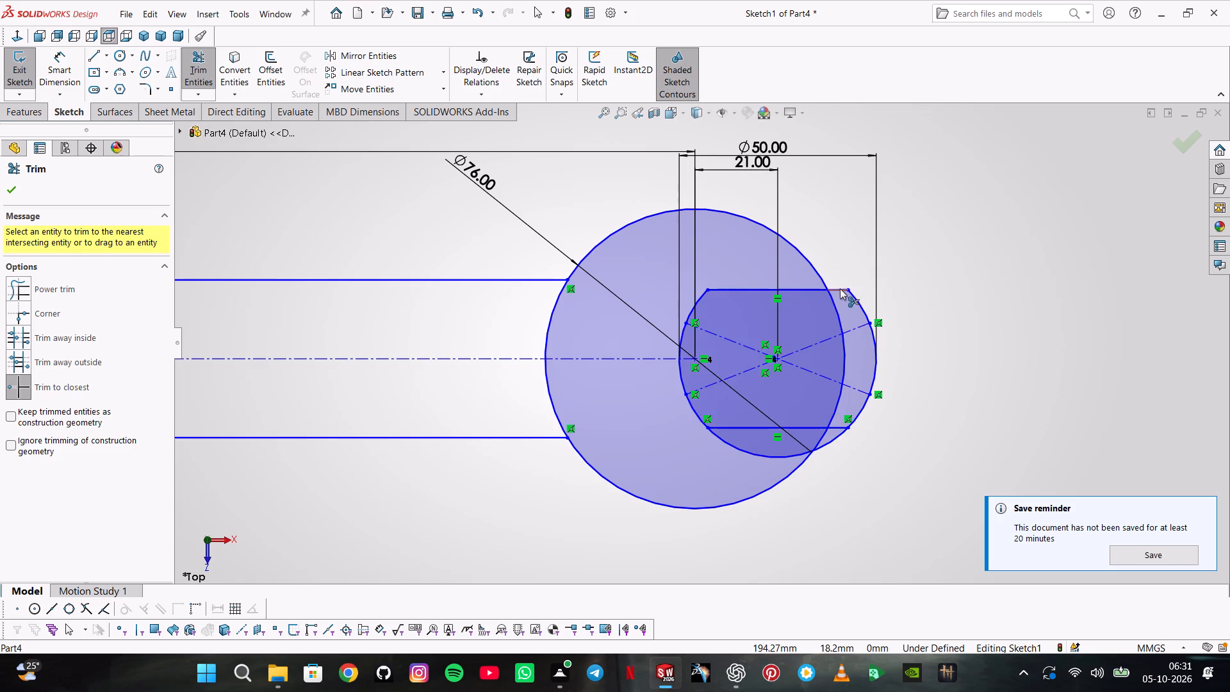
pyautogui.click(840, 288)
pyautogui.click(856, 299)
pyautogui.click(865, 315)
pyautogui.click(865, 329)
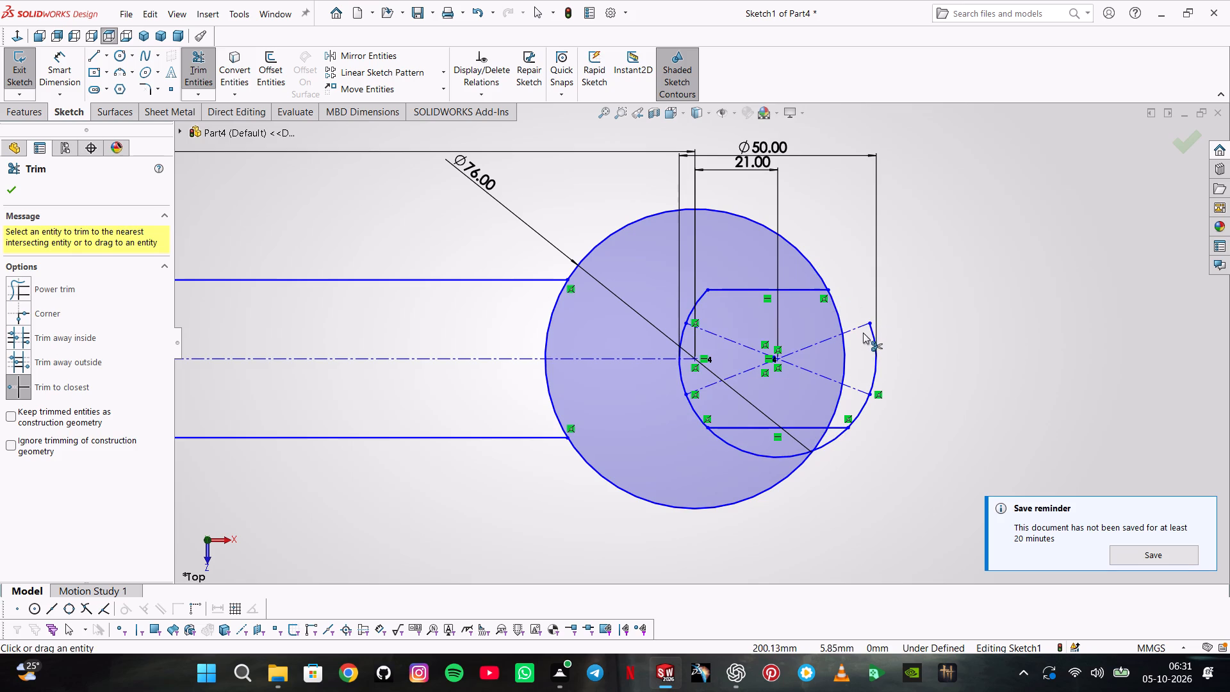
pyautogui.click(863, 333)
pyautogui.click(862, 328)
pyautogui.click(844, 320)
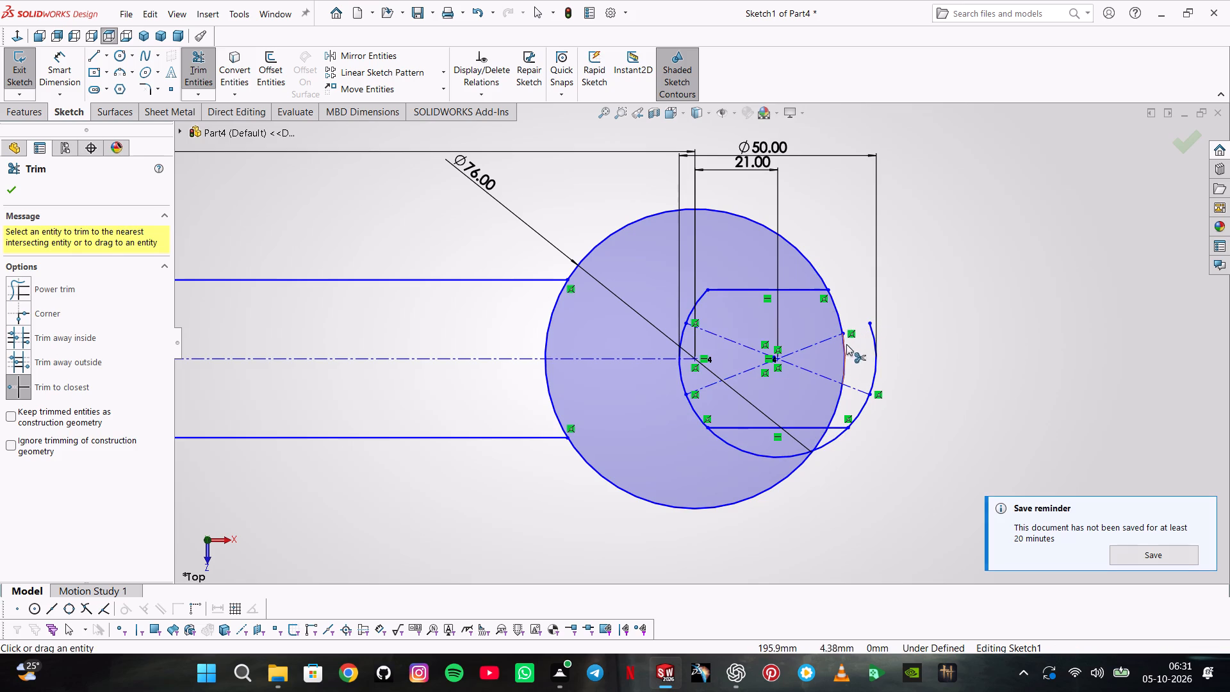
pyautogui.click(859, 390)
pyautogui.click(842, 396)
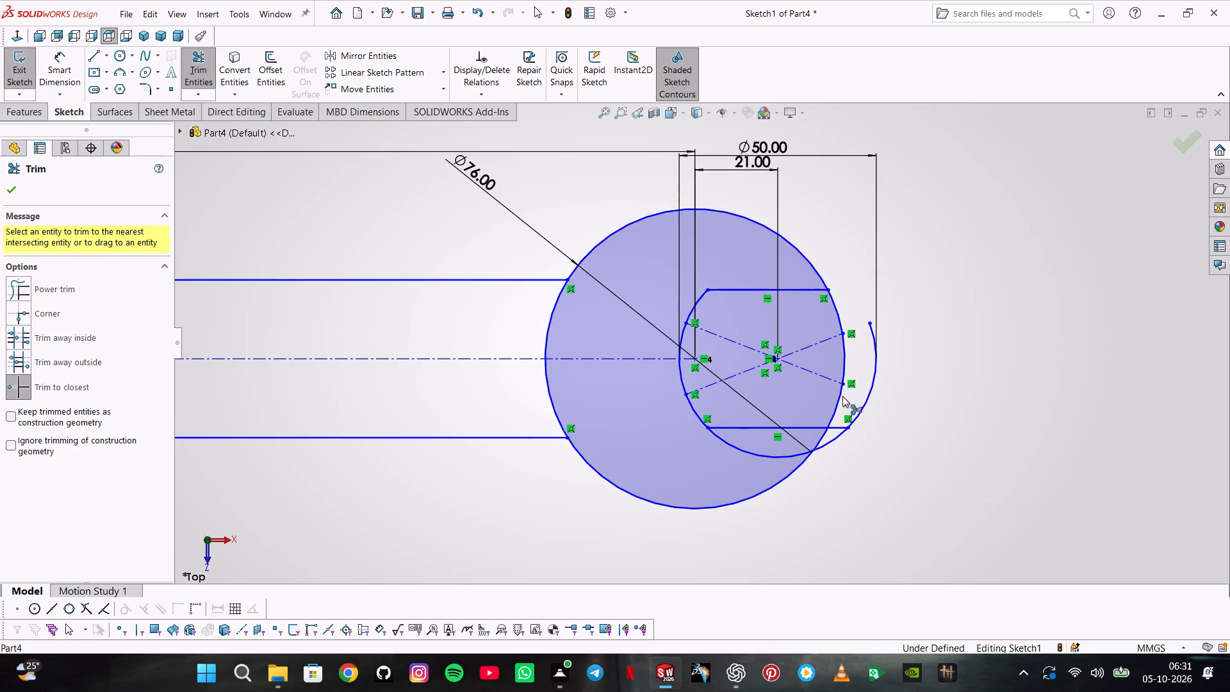
# Trim away the 76 mm circle's arc that closes the opening between its upper and lower edges.
pyautogui.click(842, 363)
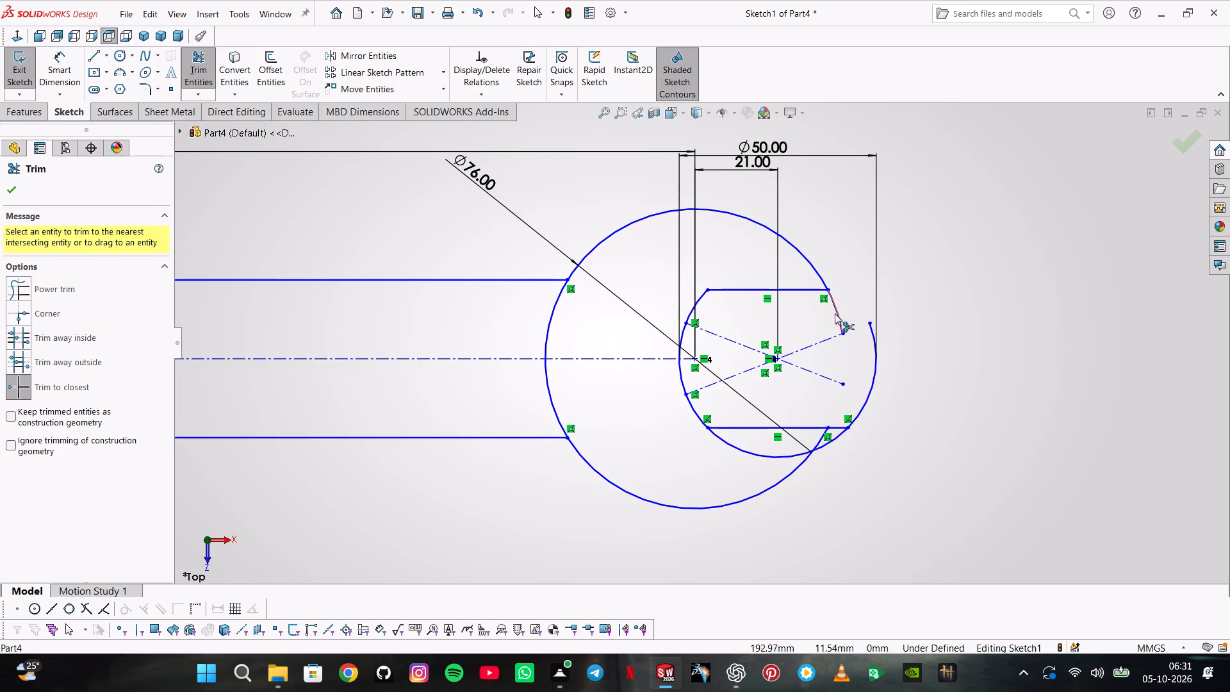
pyautogui.click(835, 313)
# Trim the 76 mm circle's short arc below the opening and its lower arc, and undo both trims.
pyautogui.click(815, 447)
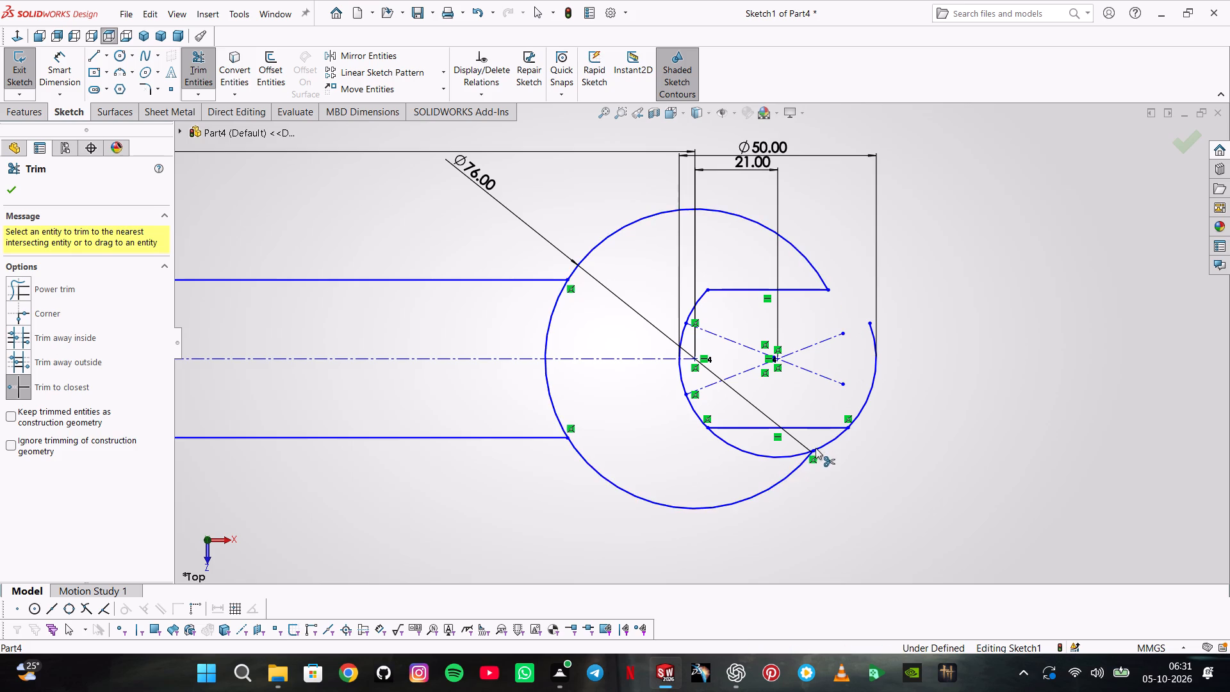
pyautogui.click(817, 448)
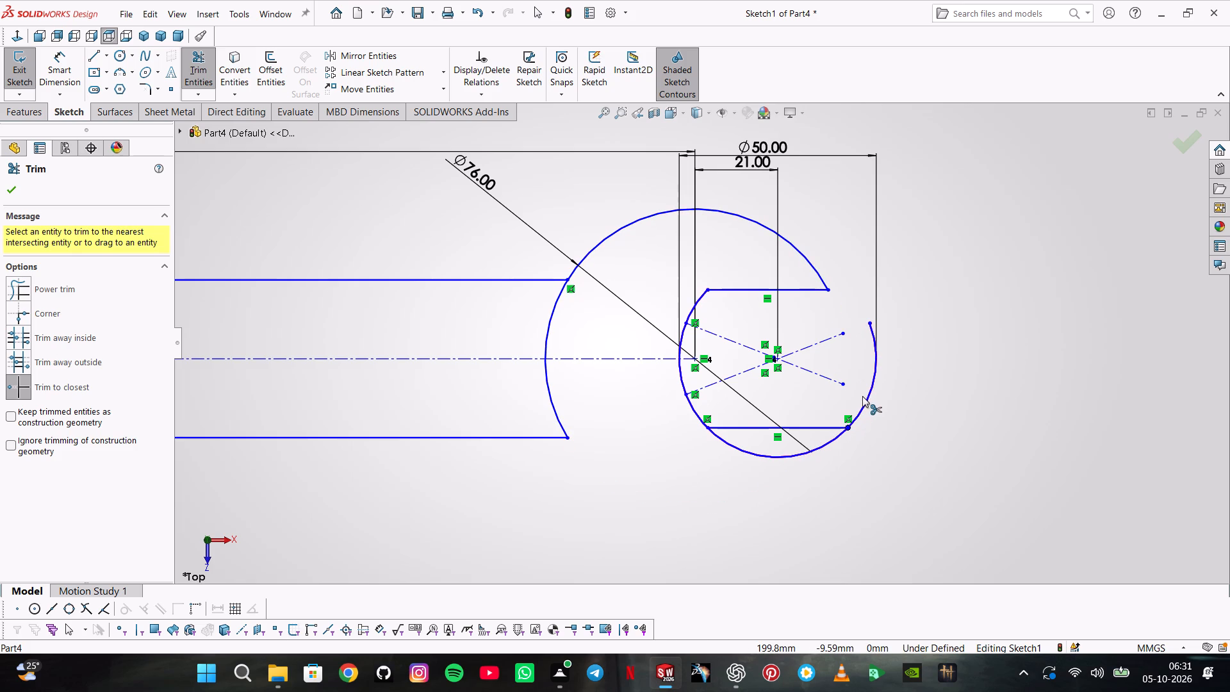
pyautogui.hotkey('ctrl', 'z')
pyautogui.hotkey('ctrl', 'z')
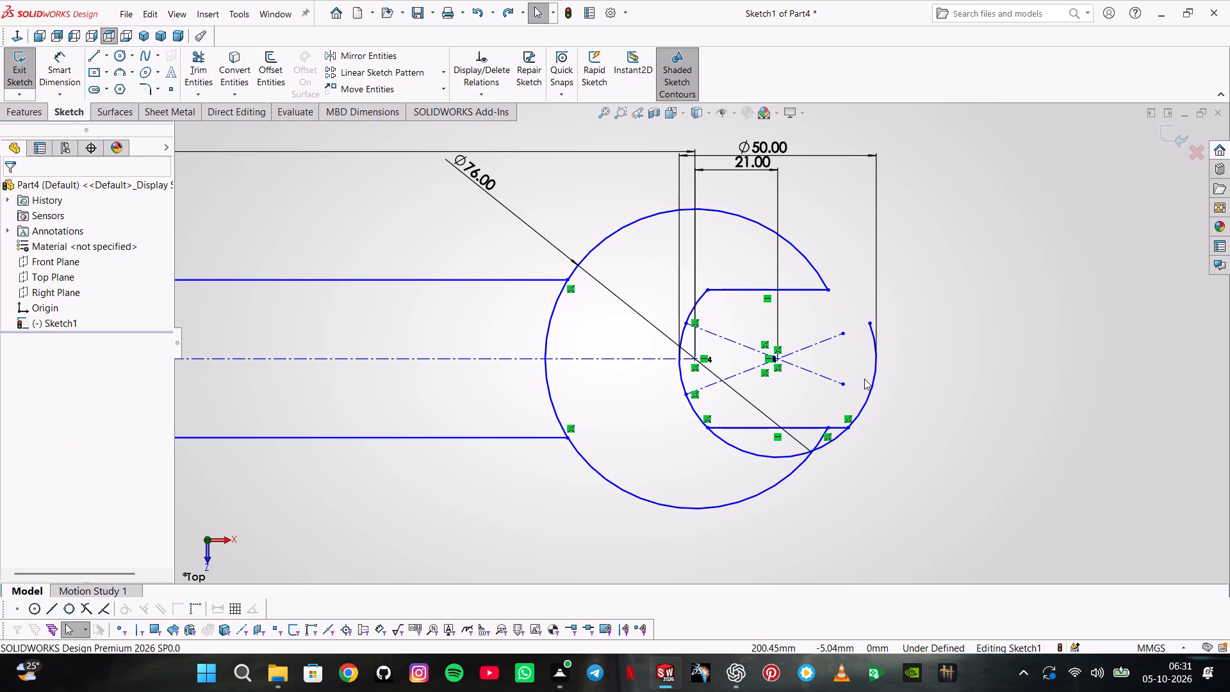
# Trim away the 50 mm circle's outer and lower arcs and the opening's lower edge beyond the 76 mm circle.
pyautogui.click(842, 430)
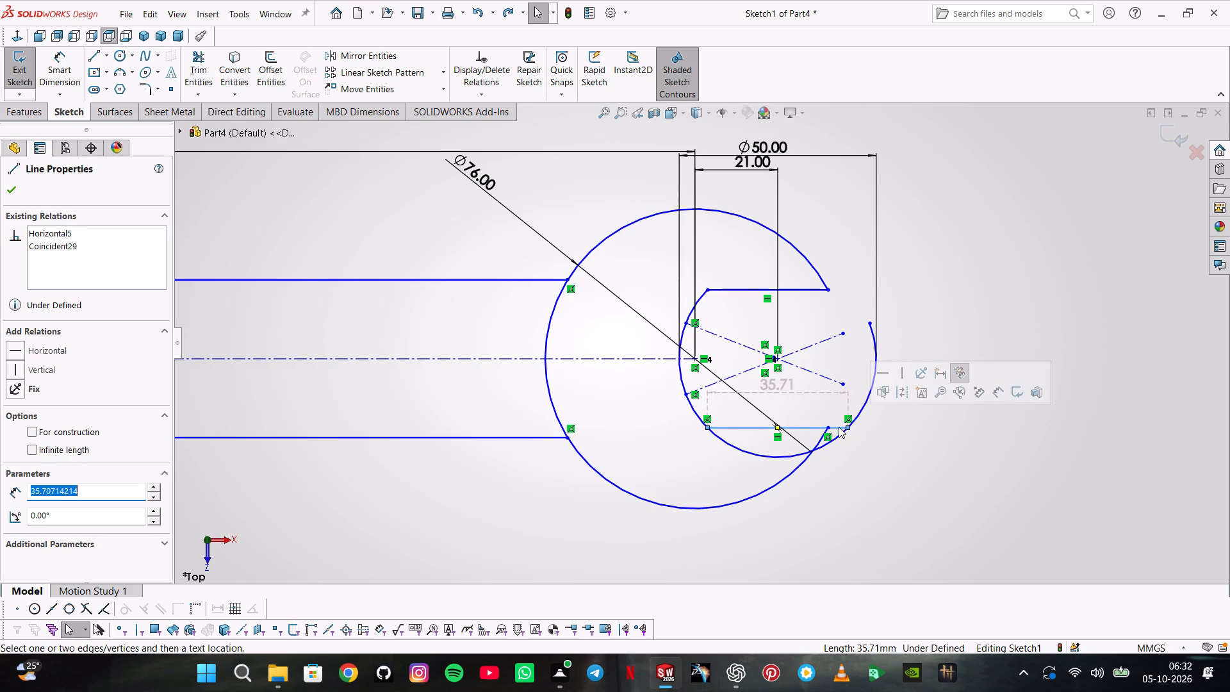
pyautogui.click(192, 63)
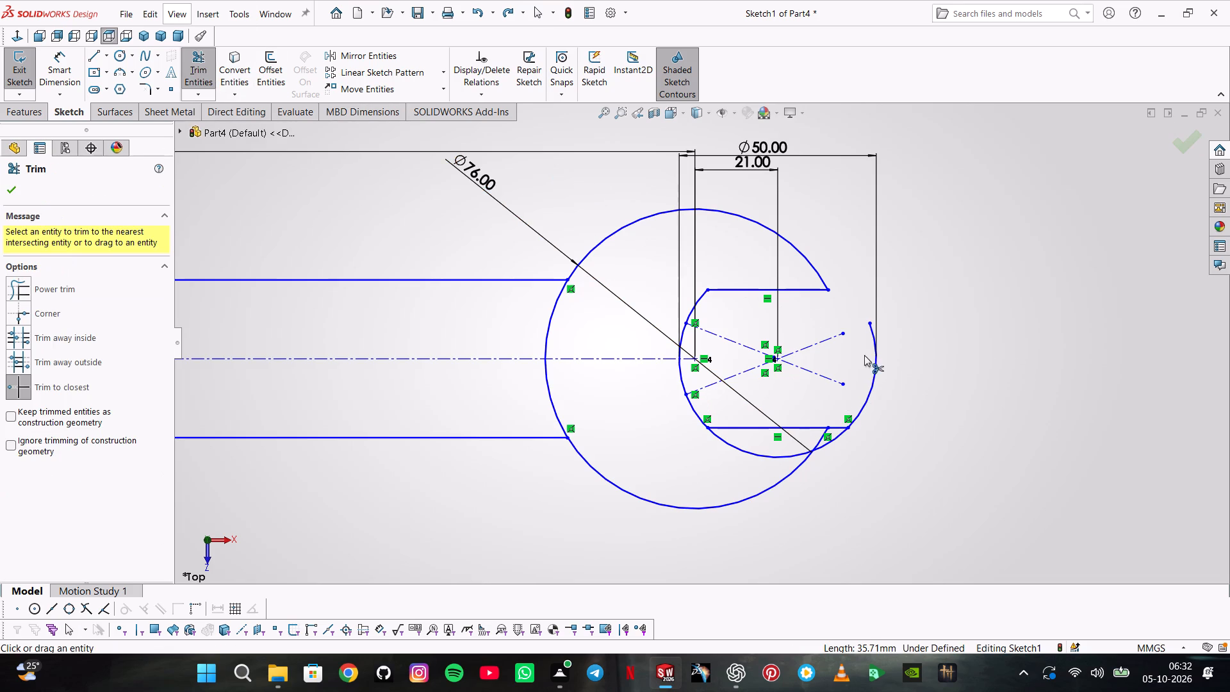
pyautogui.click(877, 365)
pyautogui.click(838, 429)
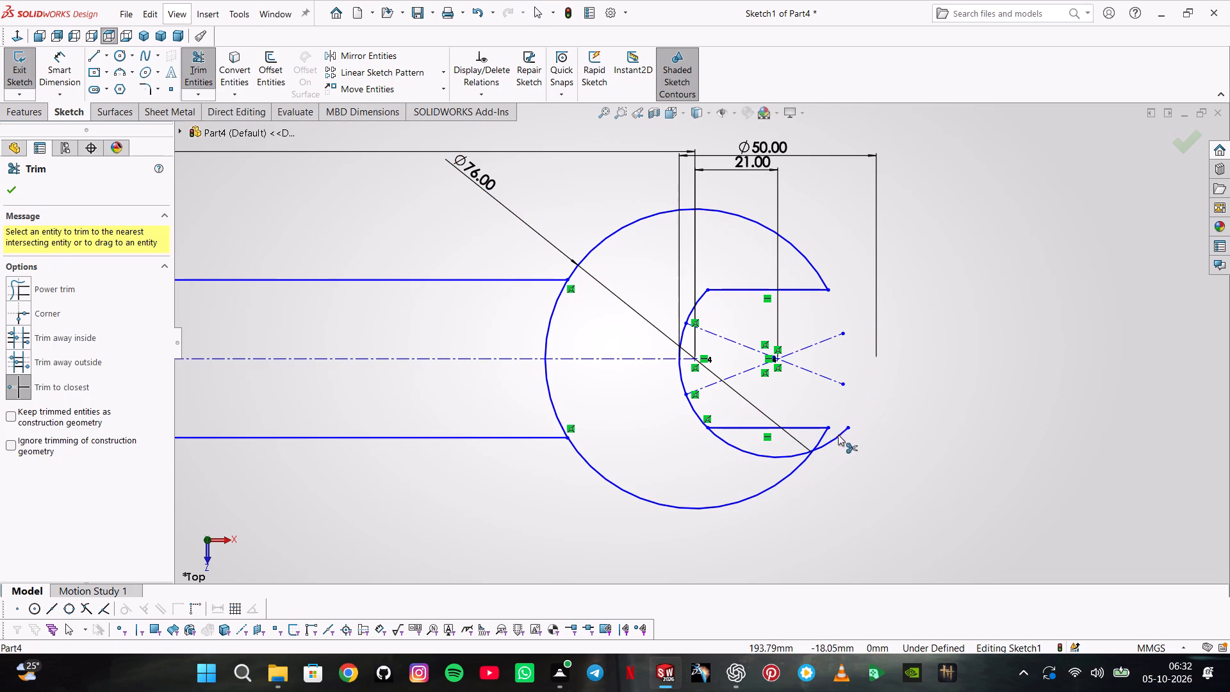
pyautogui.click(839, 437)
pyautogui.click(775, 460)
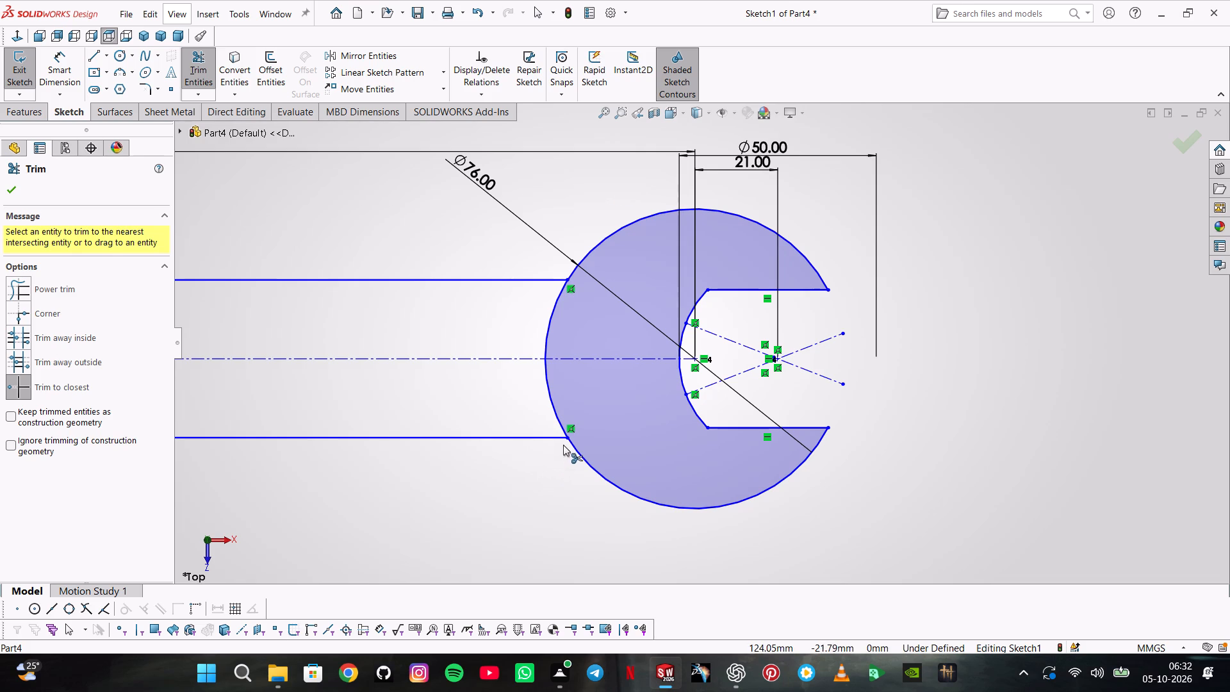
# Sketch a circle about 15 mm in diameter centred on the handle's rounded end.
pyautogui.scroll(4, 563, 445)
pyautogui.scroll(2, 459, 325)
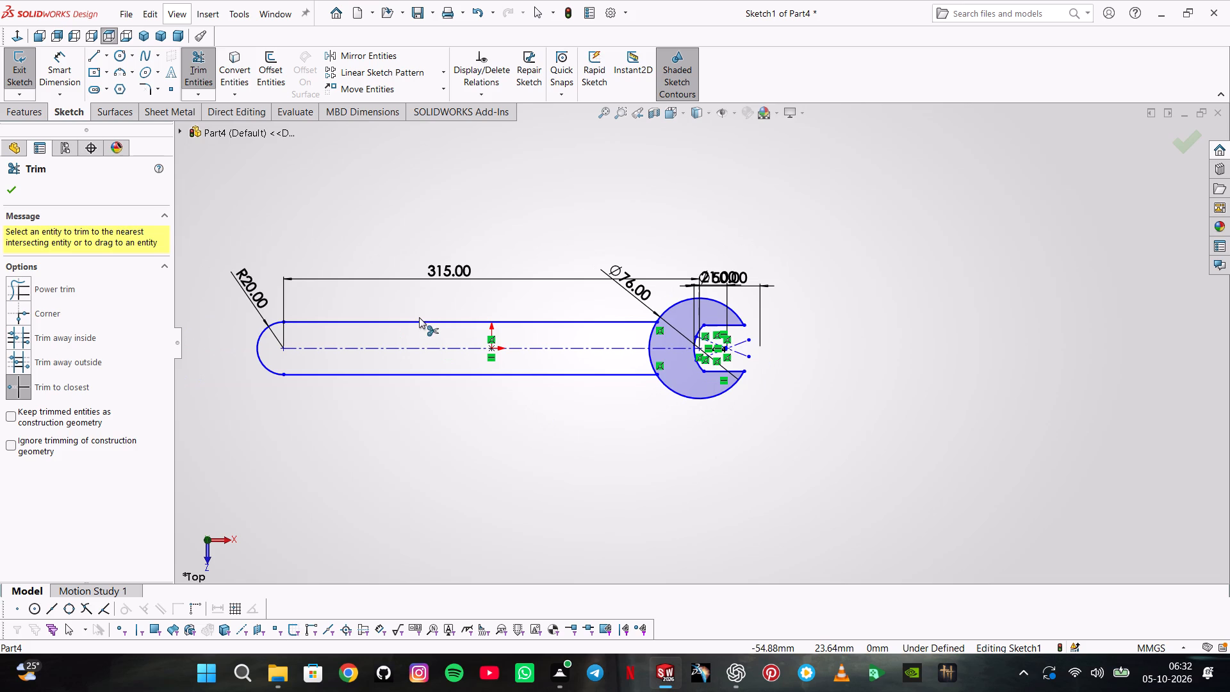
pyautogui.click(113, 56)
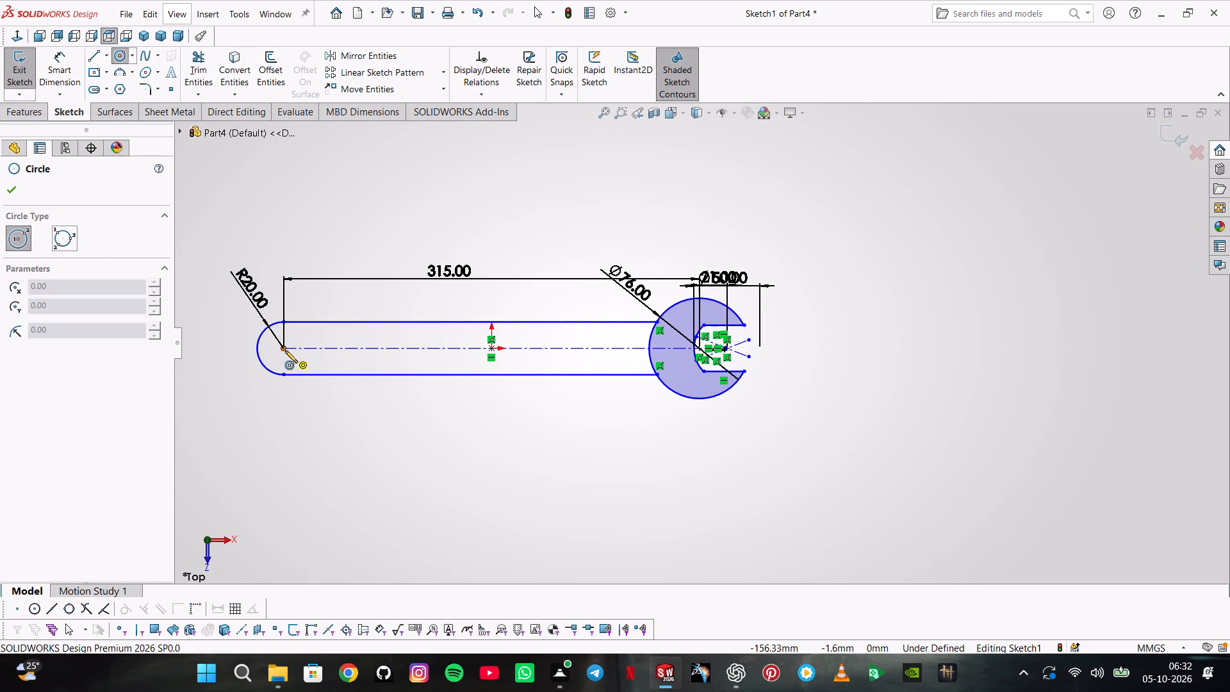
pyautogui.click(285, 350)
pyautogui.click(293, 345)
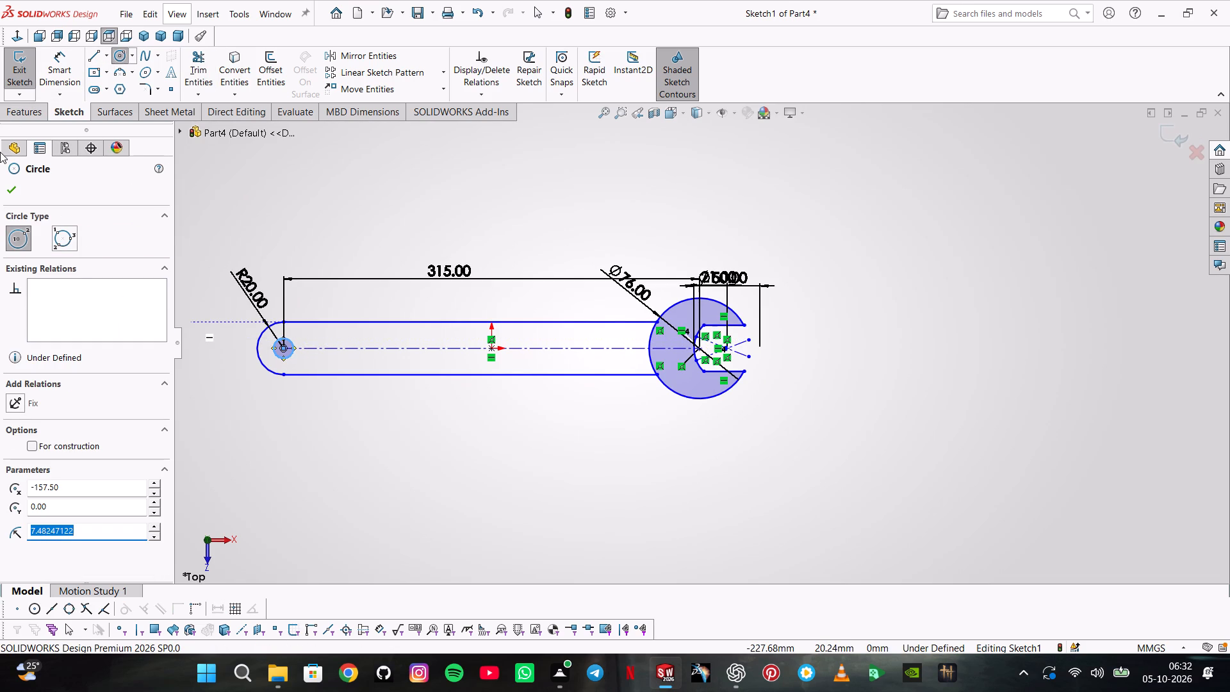
# Dimension the diameter of the circle in the handle's rounded end as 12 mm.
pyautogui.click(55, 69)
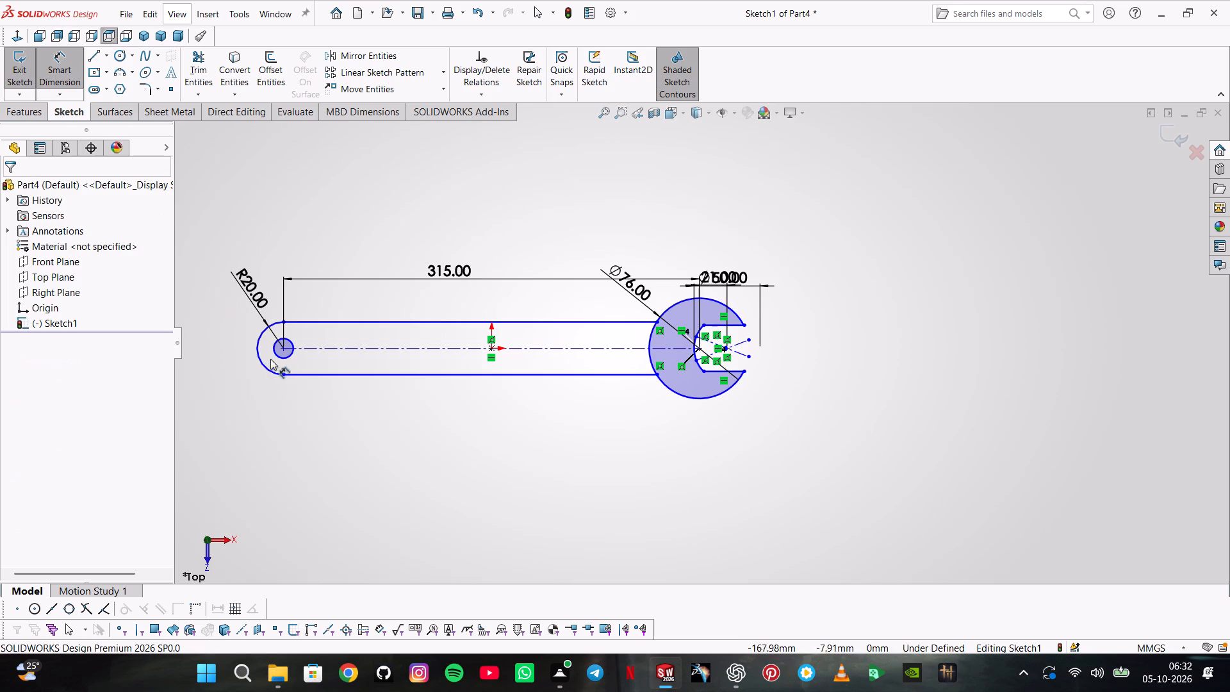
pyautogui.click(277, 354)
pyautogui.click(224, 348)
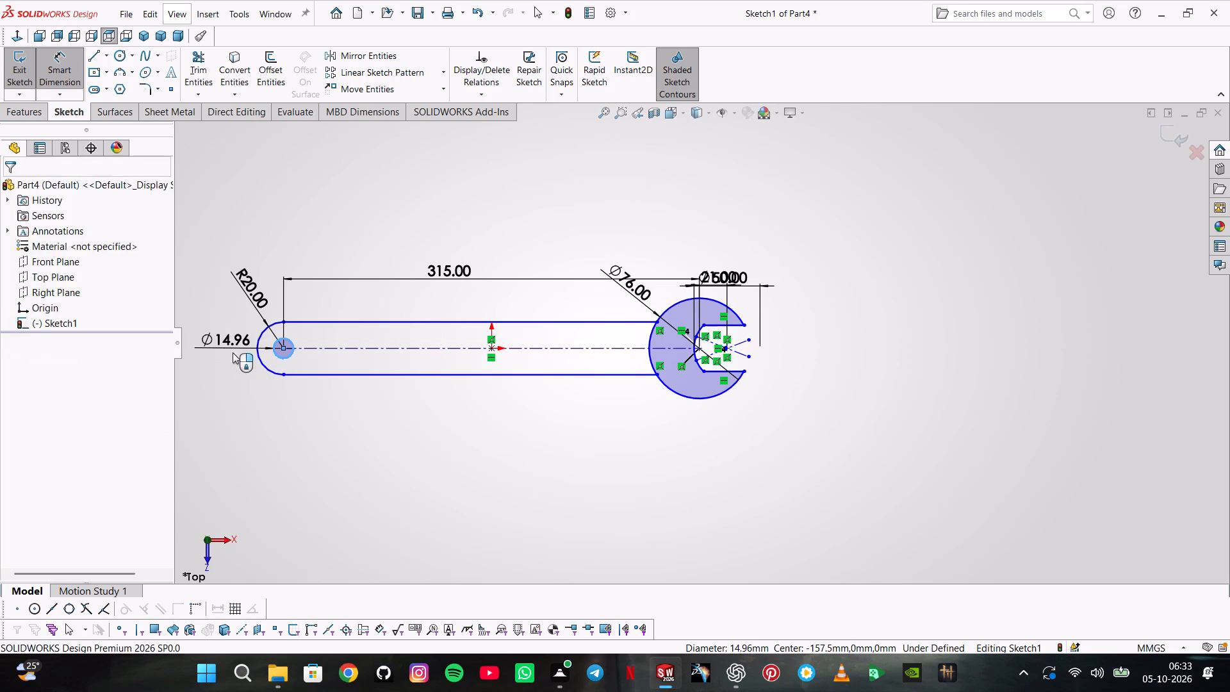
pyautogui.write('12')
pyautogui.press('Return')
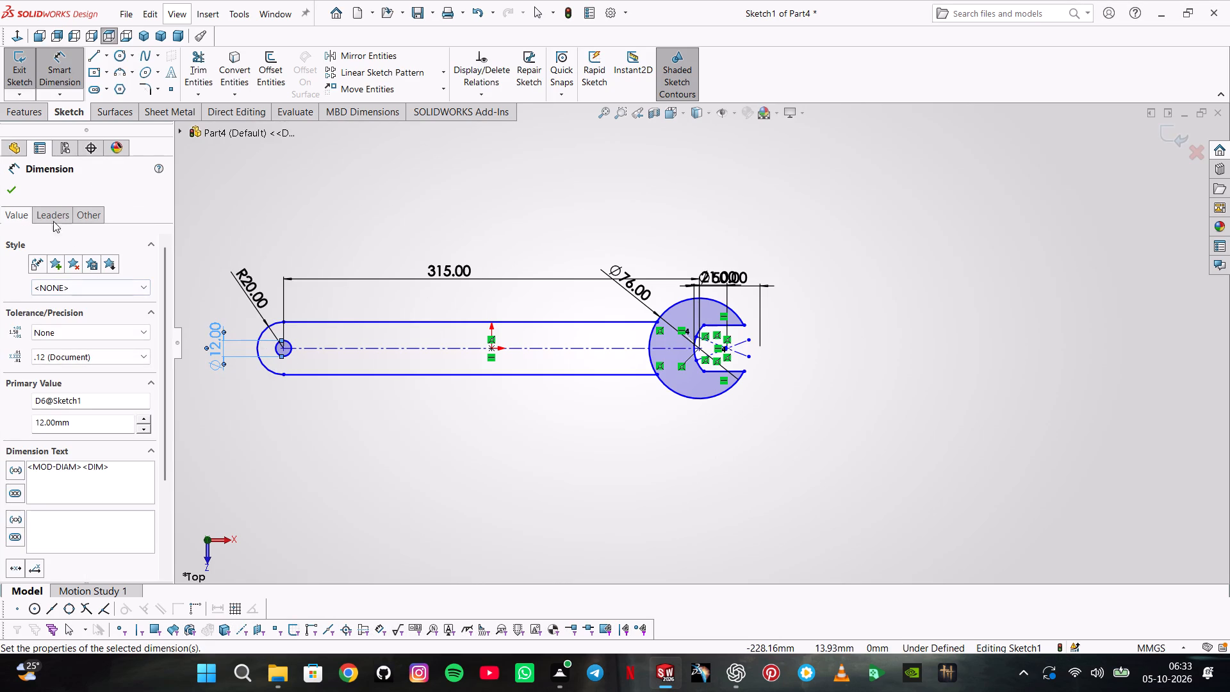
pyautogui.click(14, 193)
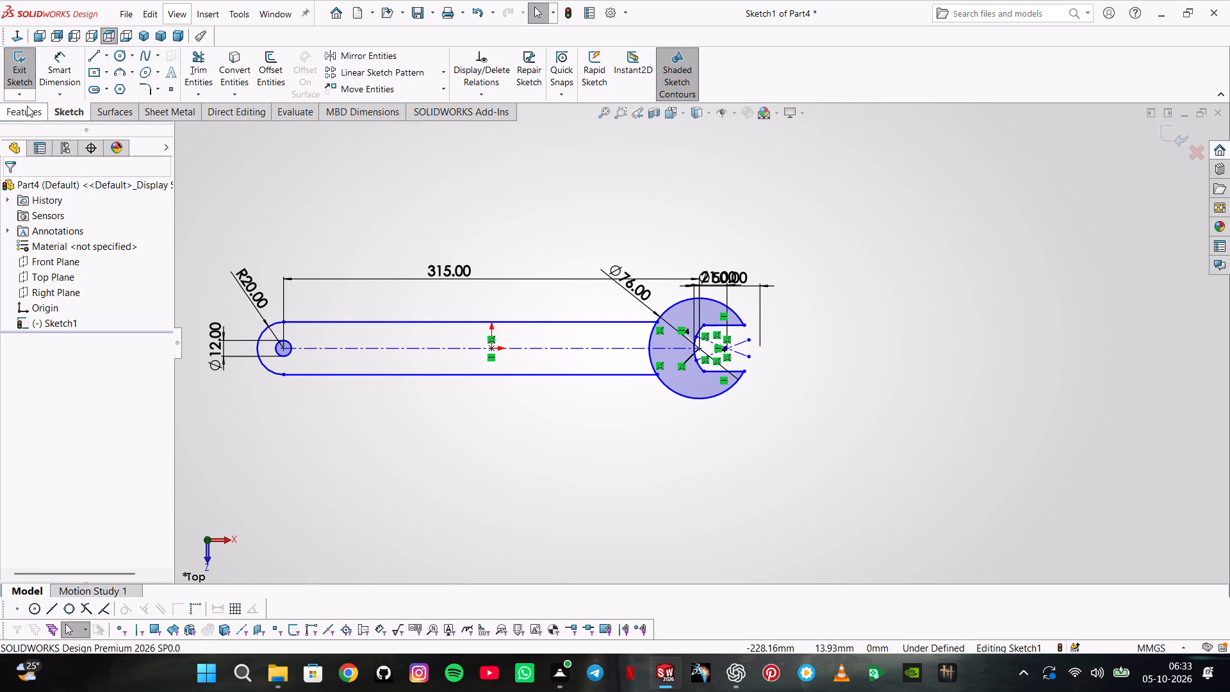
# Extrude the handle region around the 12 mm circle using the Mid Plane end condition.
pyautogui.click(27, 106)
pyautogui.click(51, 90)
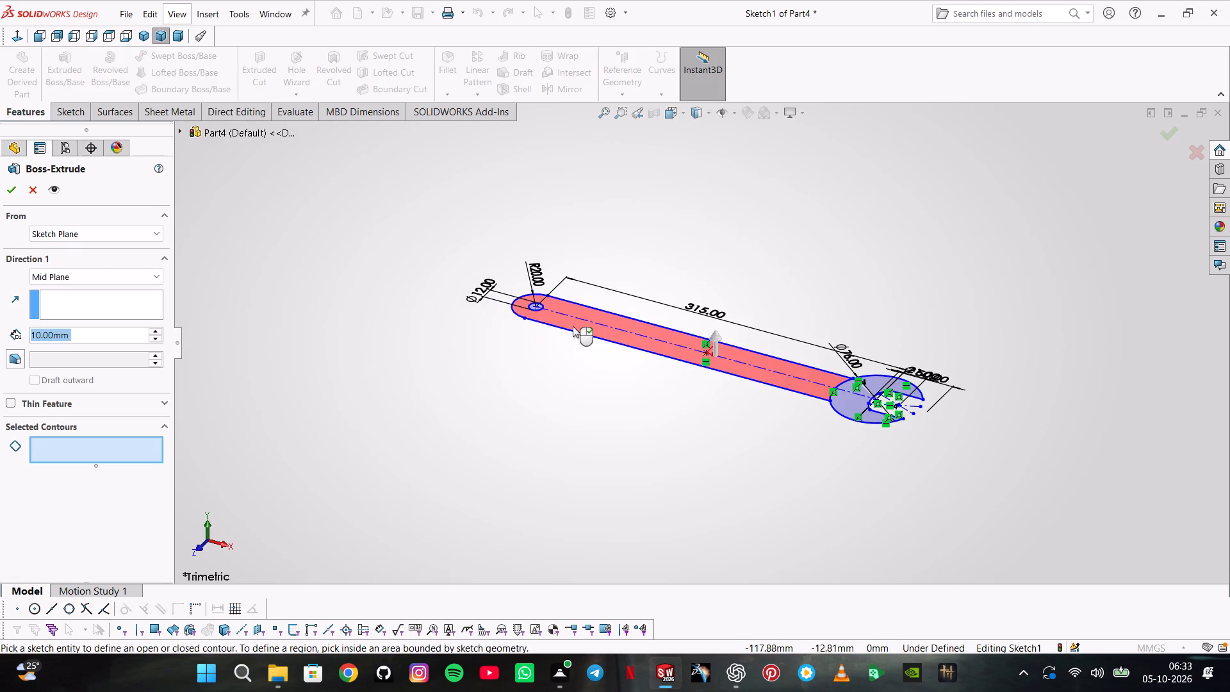
pyautogui.click(586, 330)
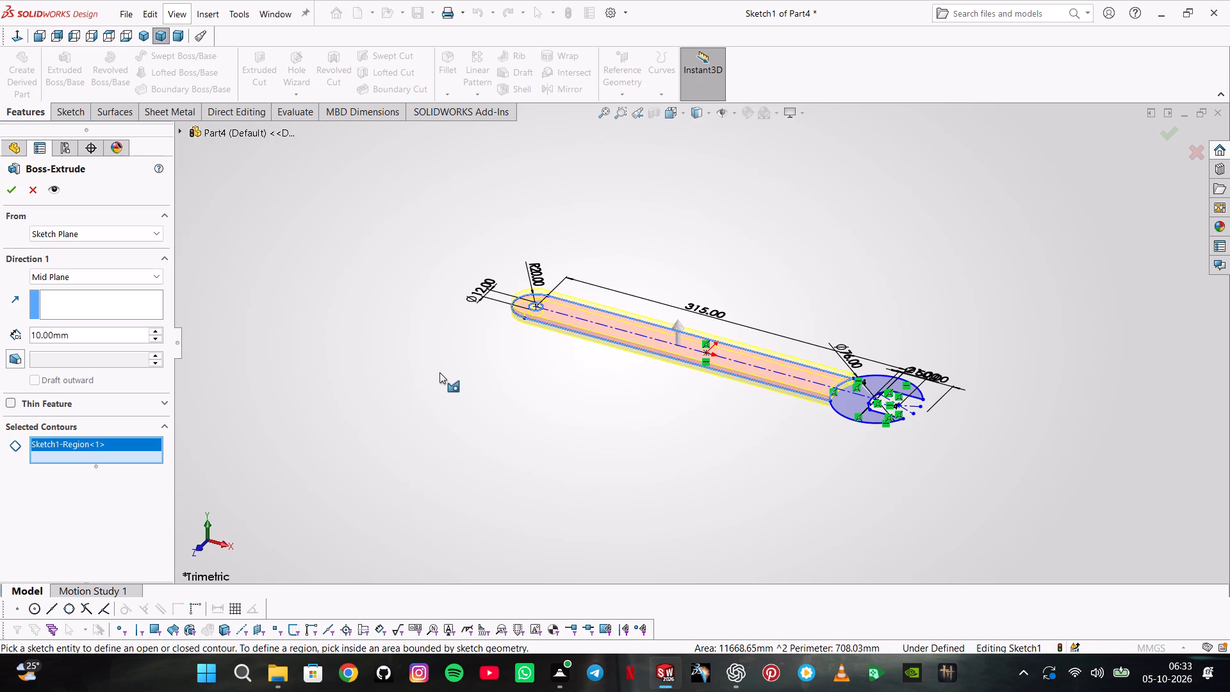
pyautogui.press('5')
pyautogui.press('Return')
pyautogui.press('Return')
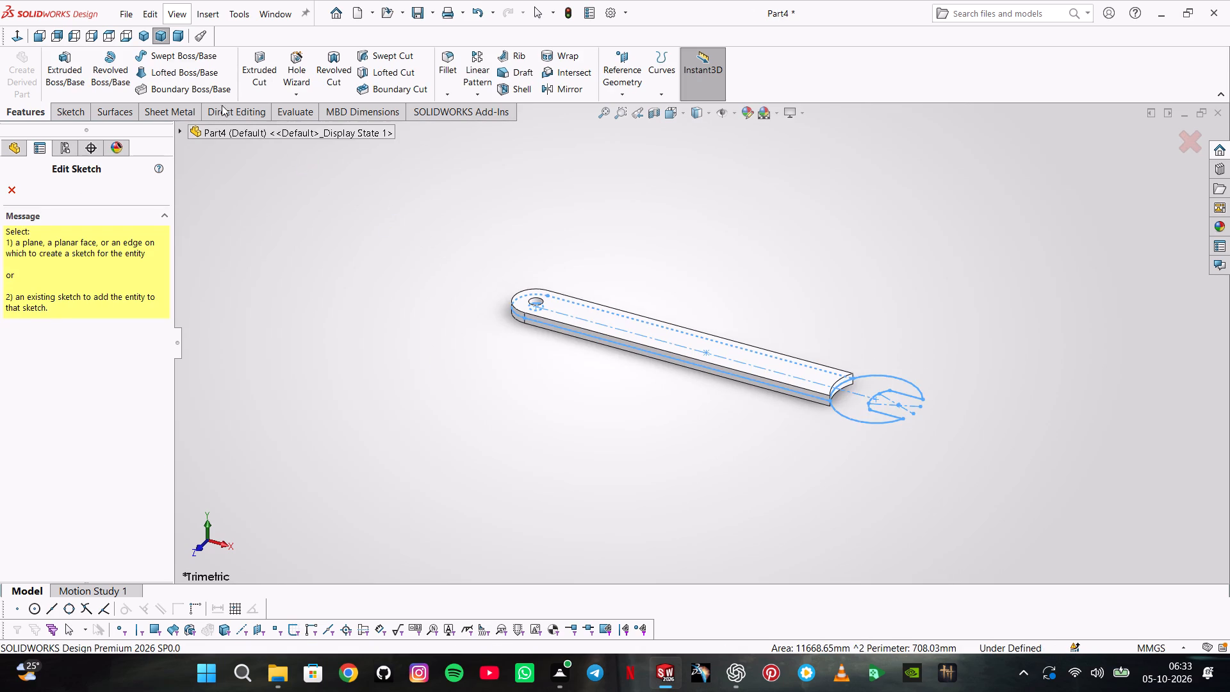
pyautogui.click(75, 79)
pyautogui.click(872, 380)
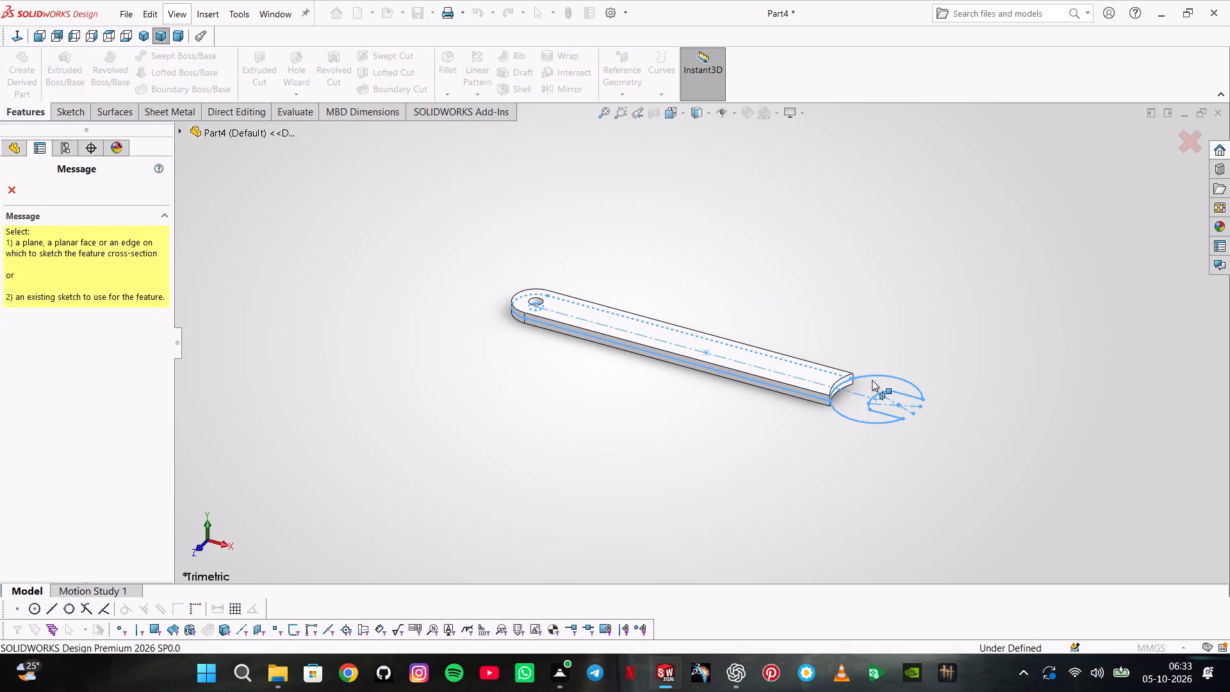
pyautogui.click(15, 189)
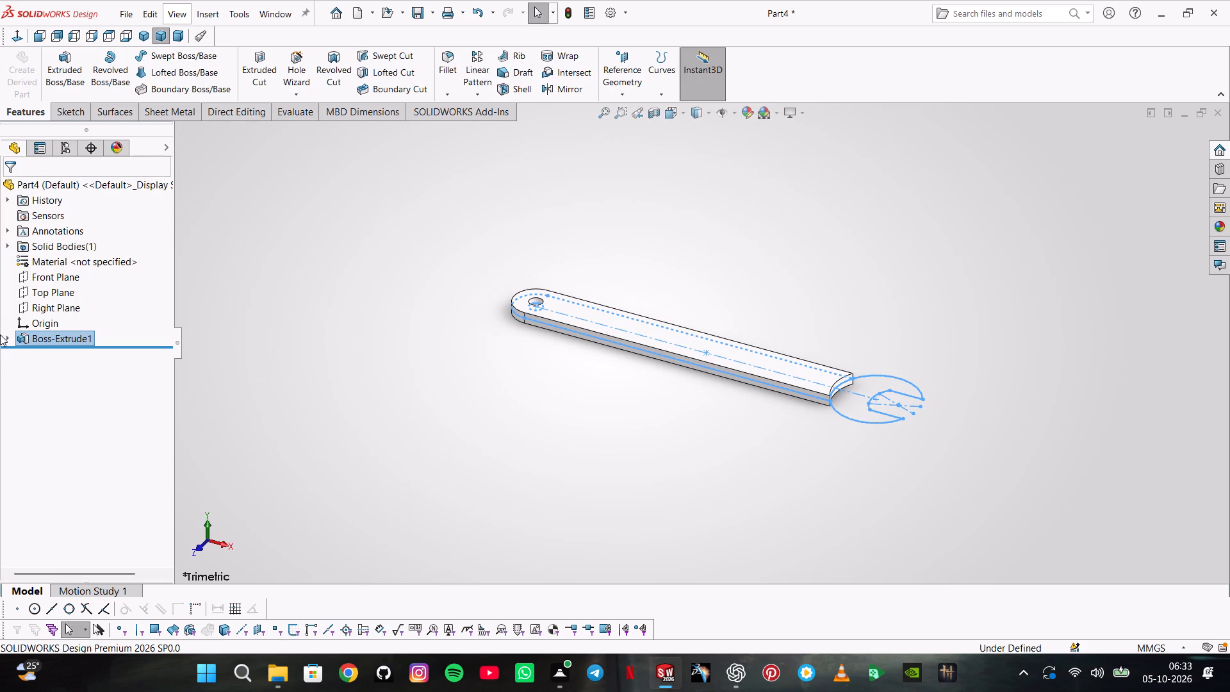
# Show Sketch1, nested under Boss-Extrude1.
pyautogui.click(6, 338)
pyautogui.click(54, 360)
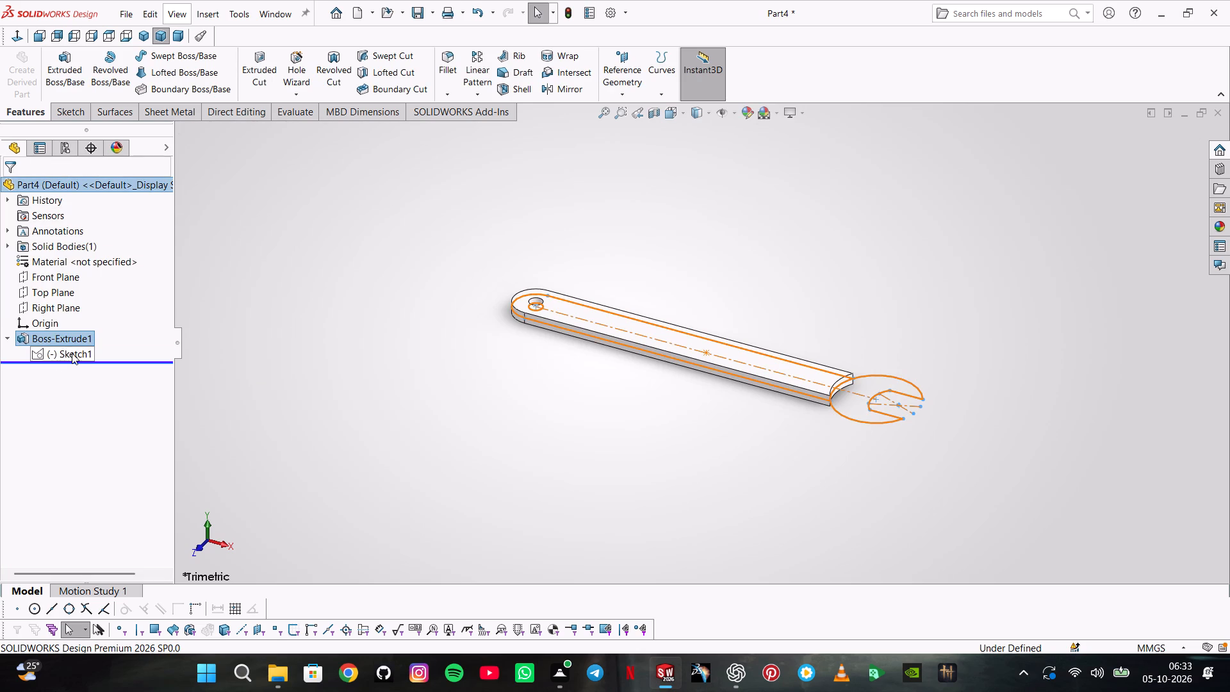
pyautogui.rightClick(72, 353)
pyautogui.click(92, 332)
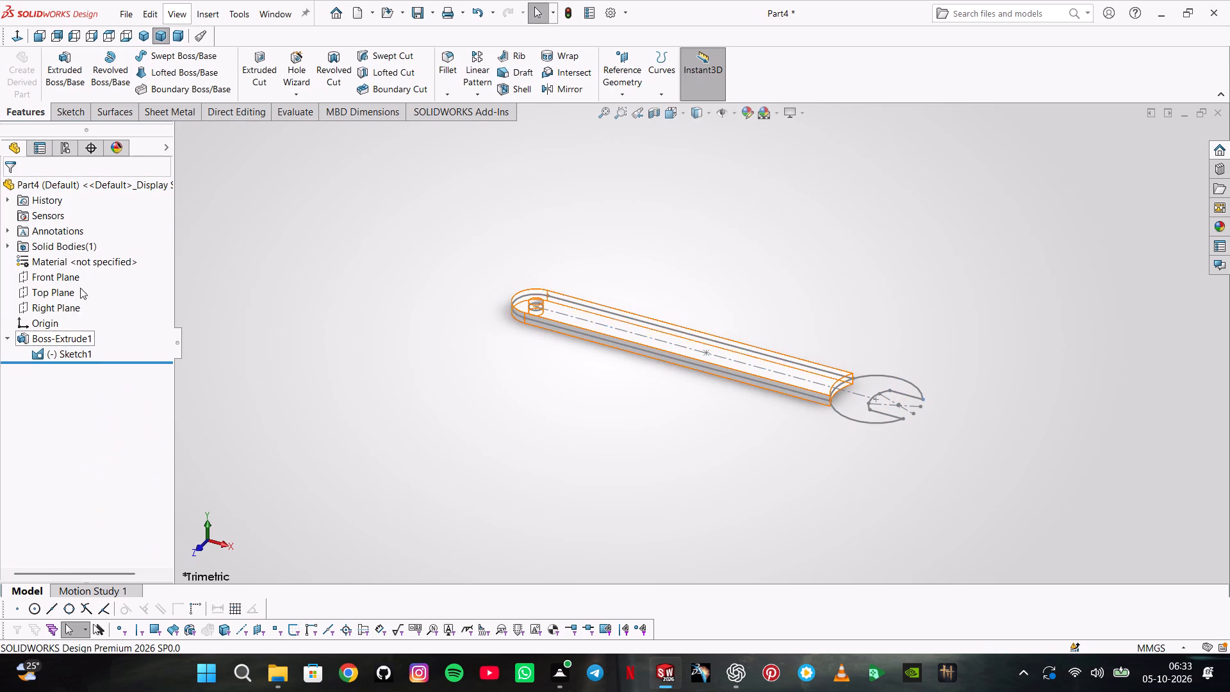
# Start a new sketch on the Top Plane.
pyautogui.click(70, 107)
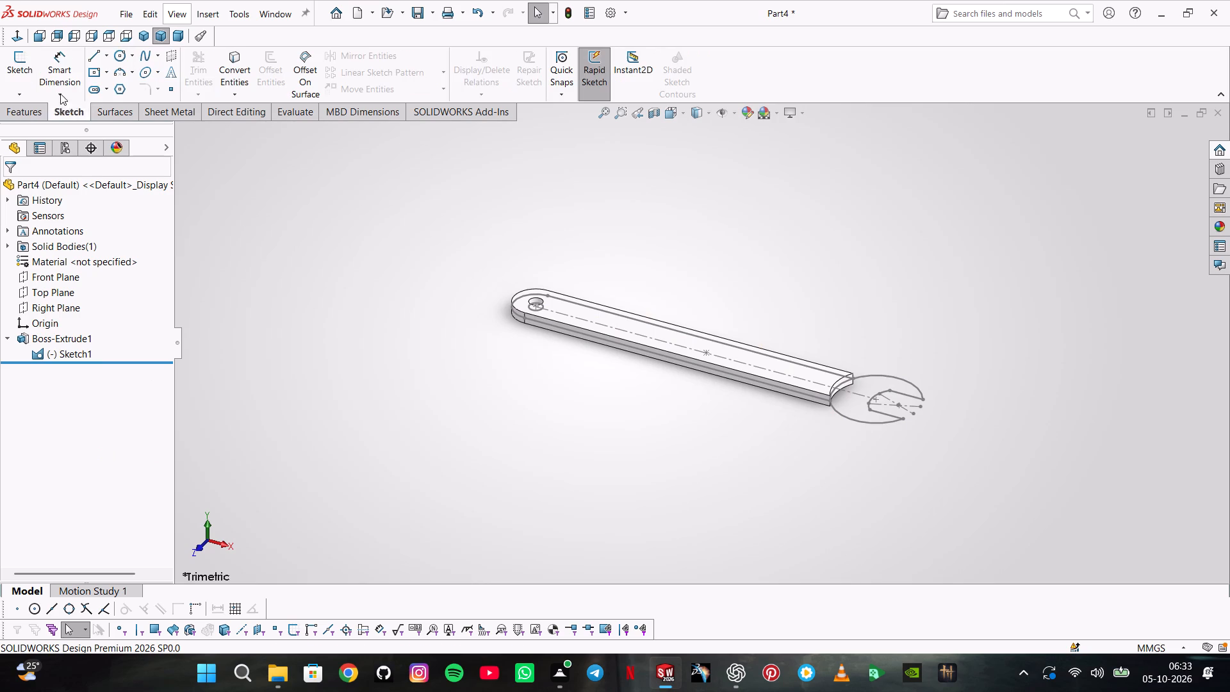
pyautogui.click(11, 75)
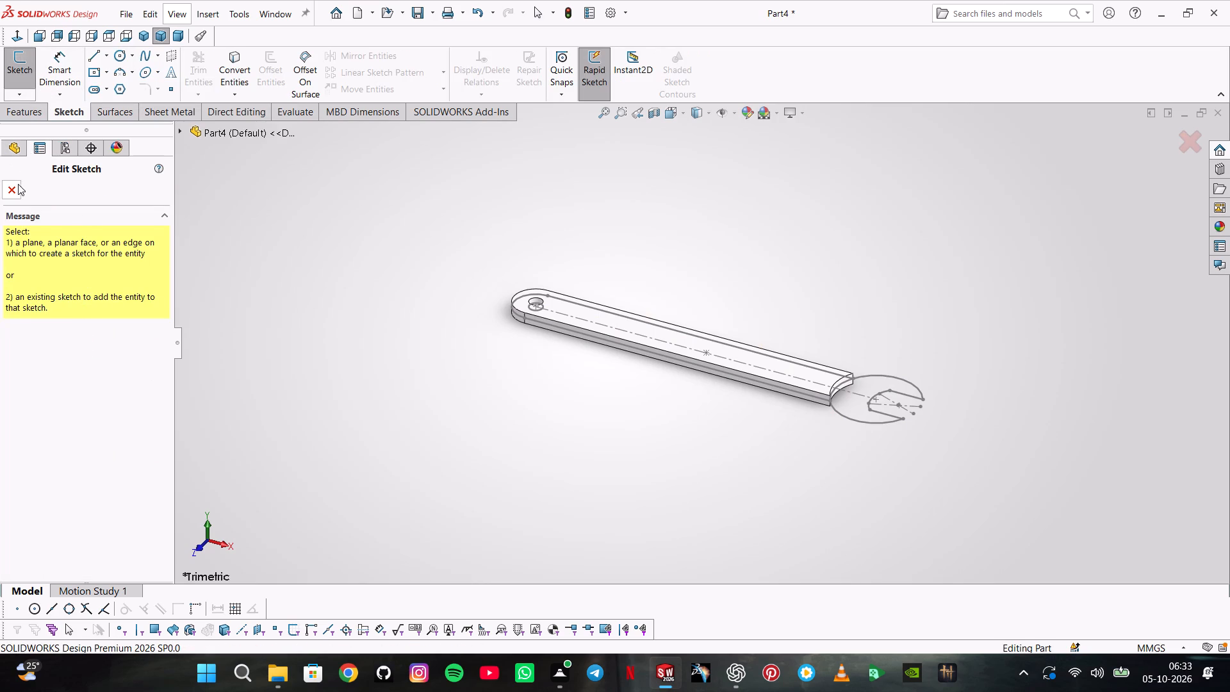
pyautogui.click(16, 193)
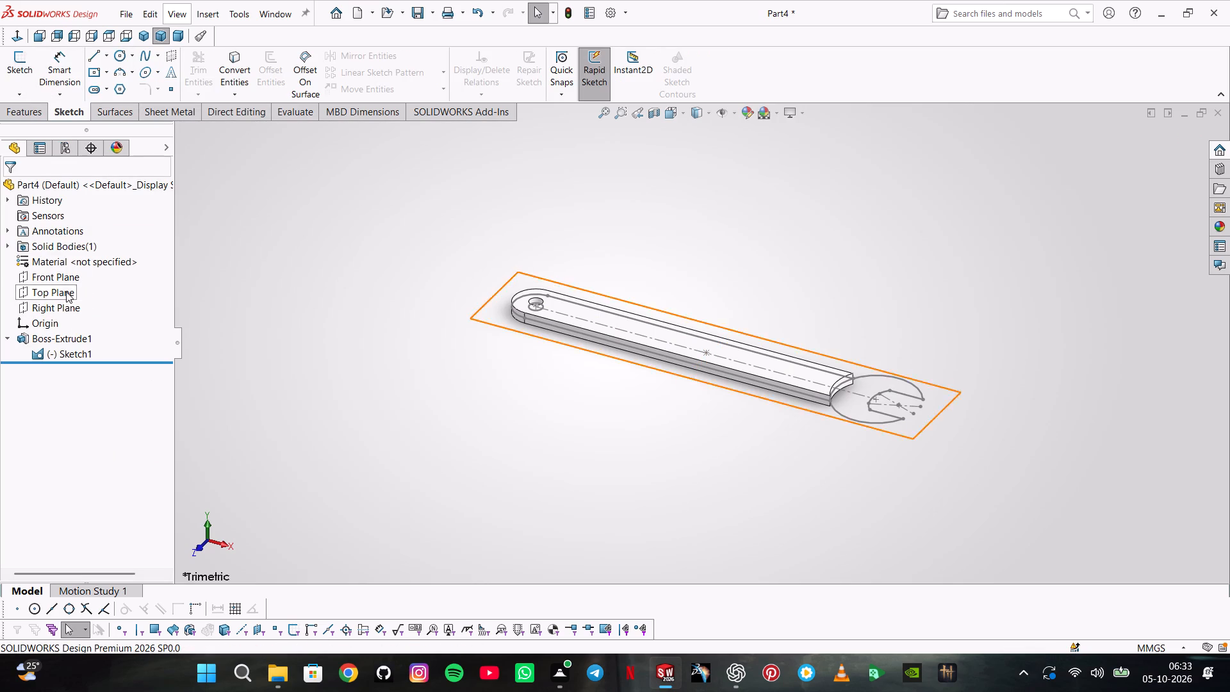
pyautogui.click(66, 292)
pyautogui.click(79, 272)
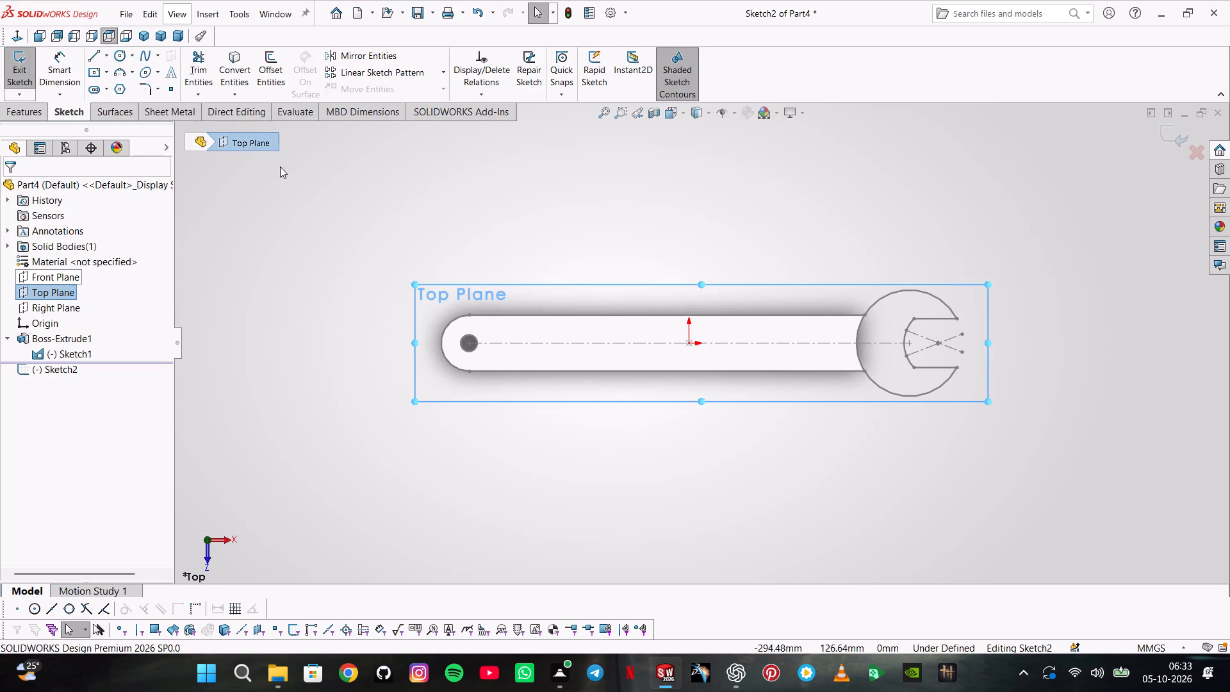
# Convert the head's 76 mm arc, the opening's inner arc and its upper and lower edges from Sketch1 into the new sketch.
pyautogui.click(227, 58)
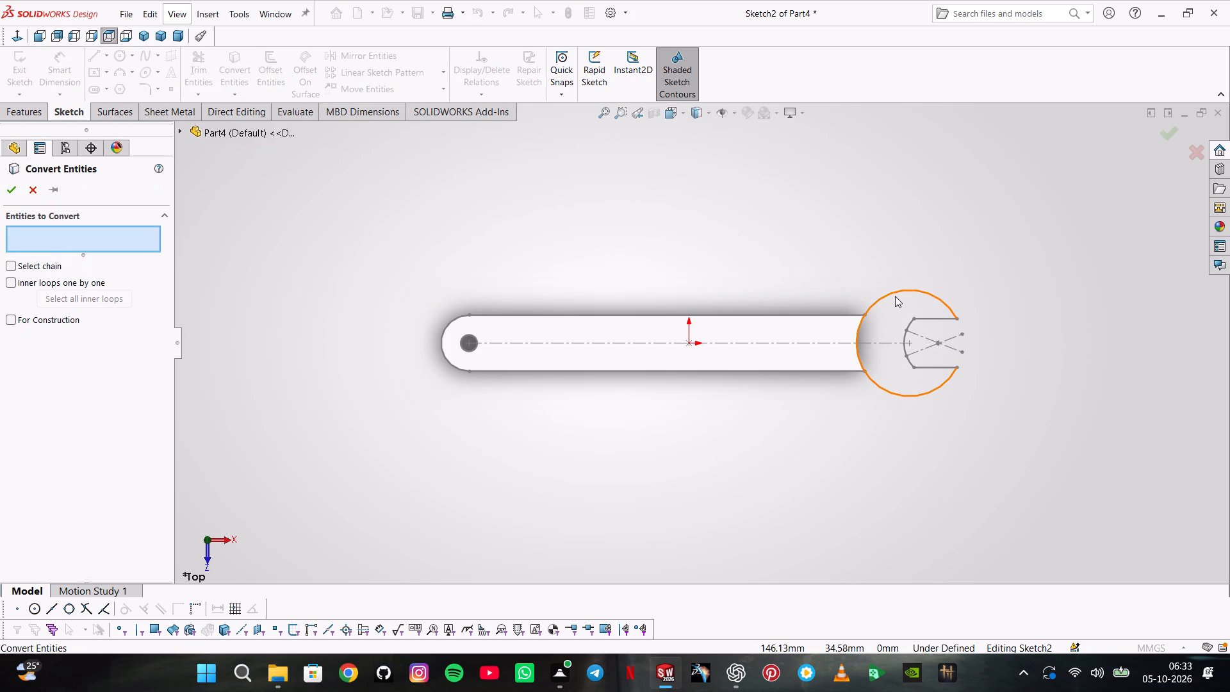
pyautogui.click(902, 289)
pyautogui.click(931, 318)
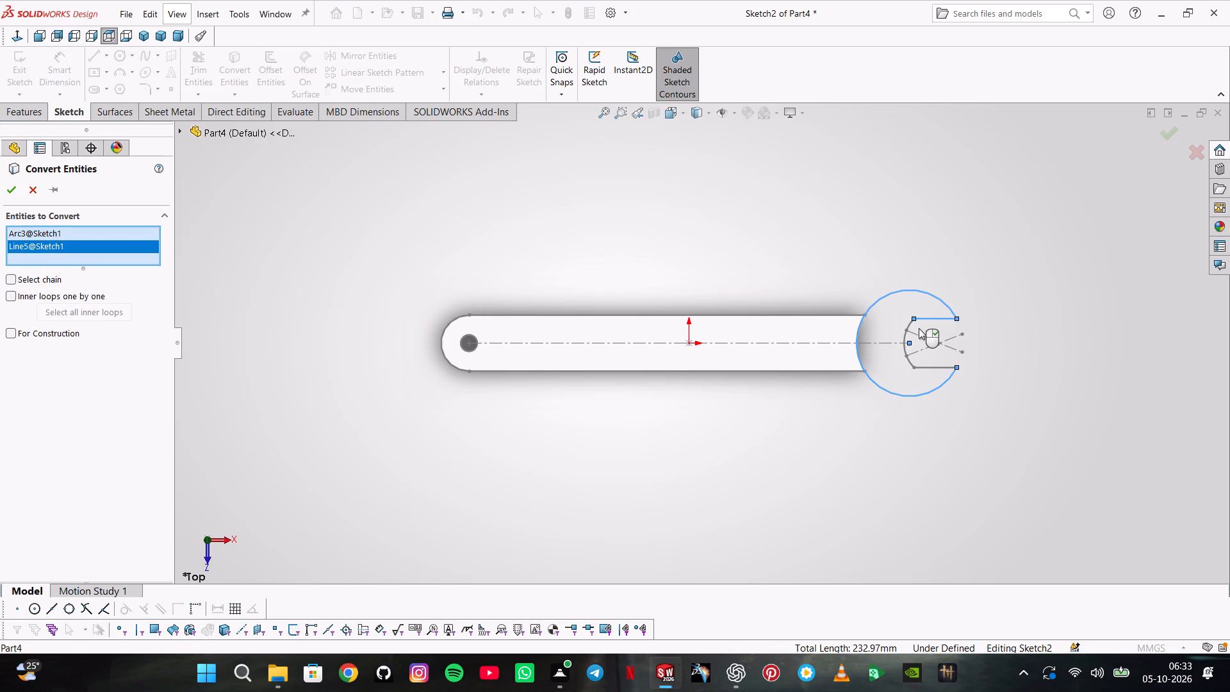
pyautogui.click(907, 325)
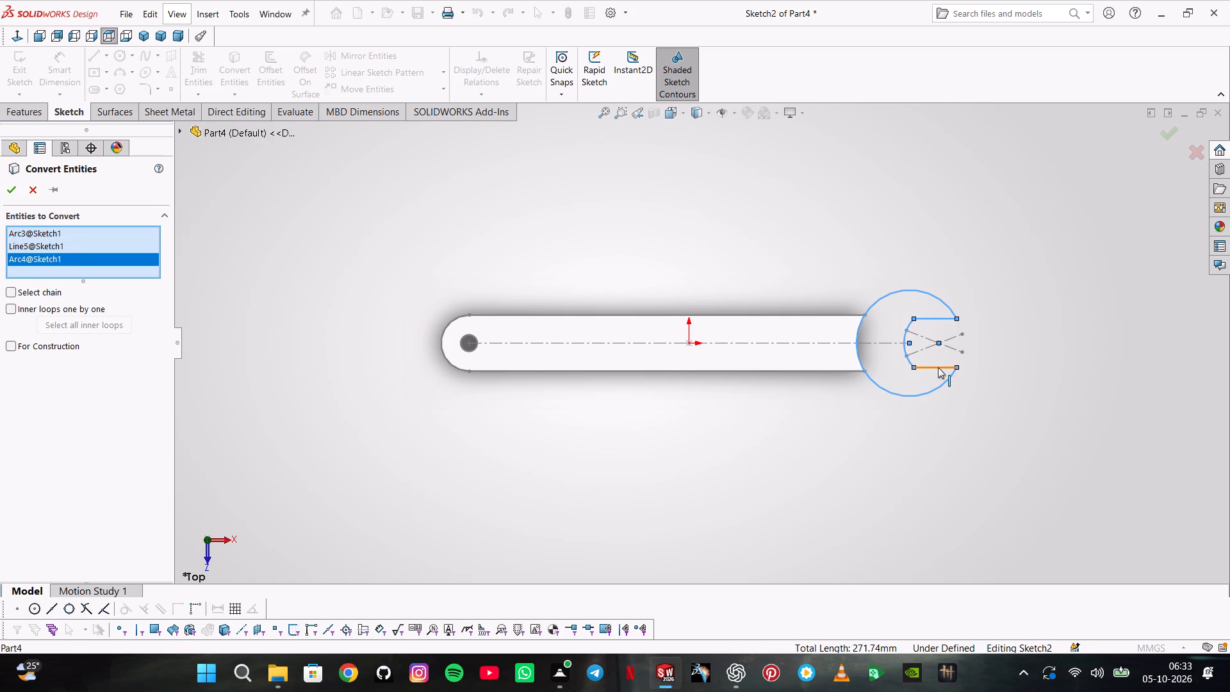
pyautogui.click(938, 367)
pyautogui.click(7, 192)
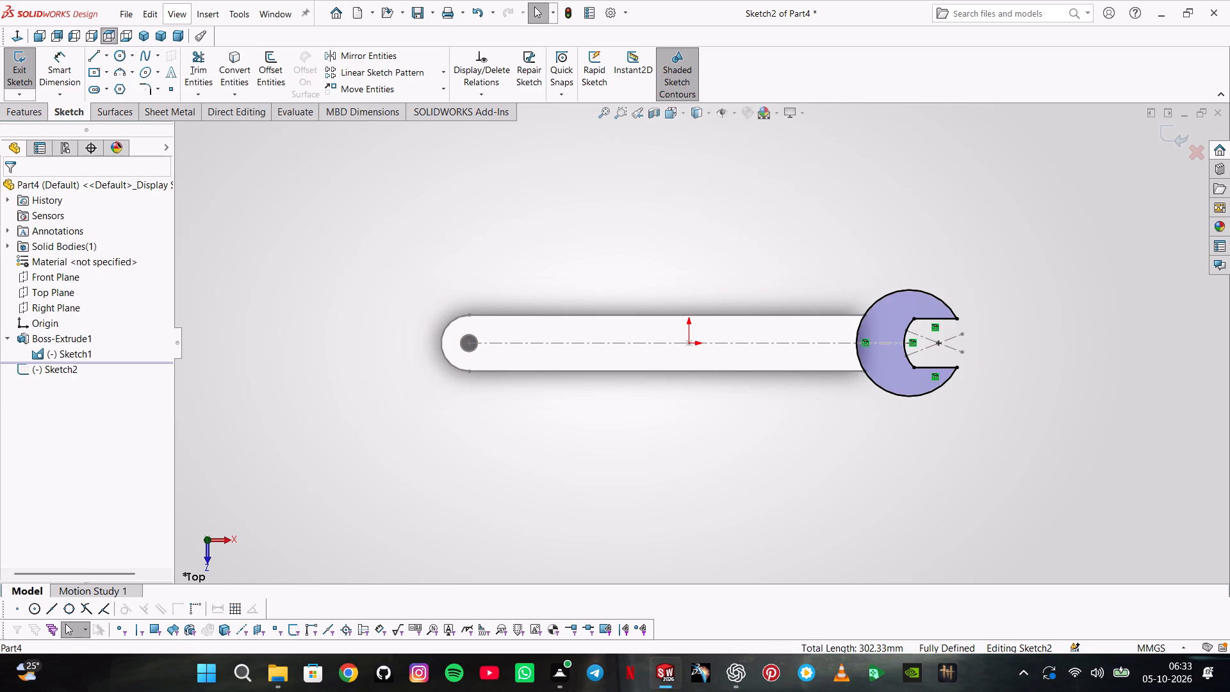
# Extrude the converted open-jaw head profile to a depth of 15 mm with the Mid Plane end condition, merged with the handle.
pyautogui.click(44, 114)
pyautogui.click(66, 85)
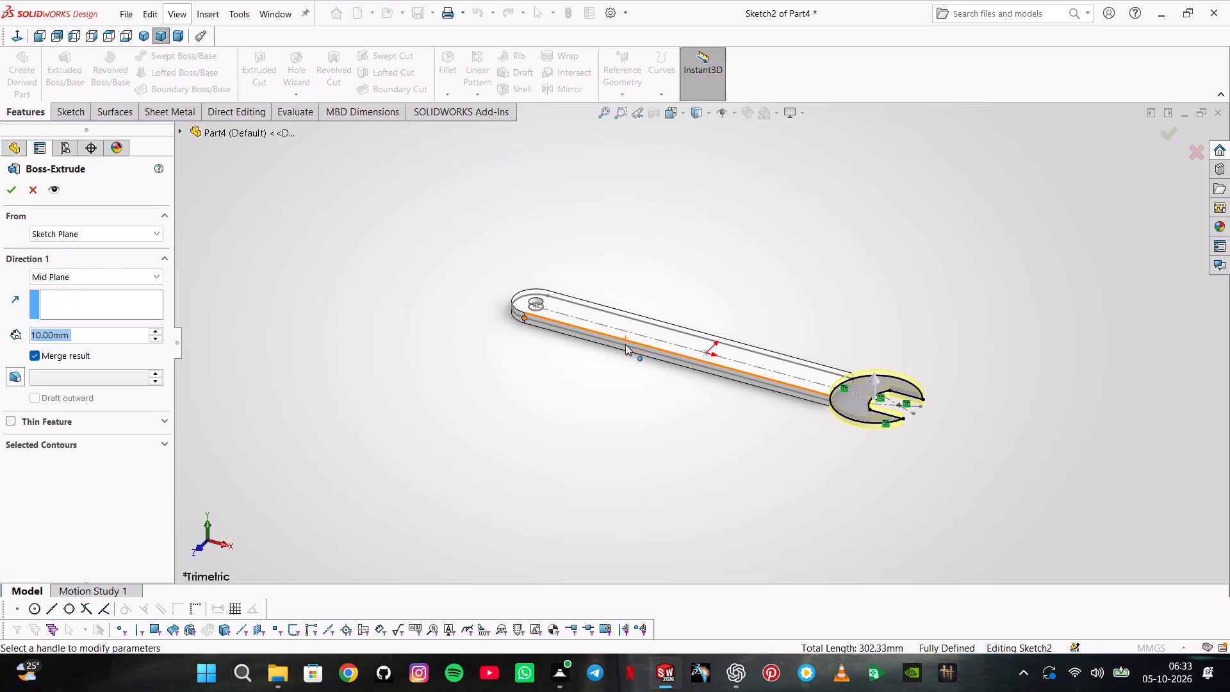
pyautogui.write('15')
pyautogui.press('Return')
pyautogui.press('Return')
pyautogui.click(685, 272)
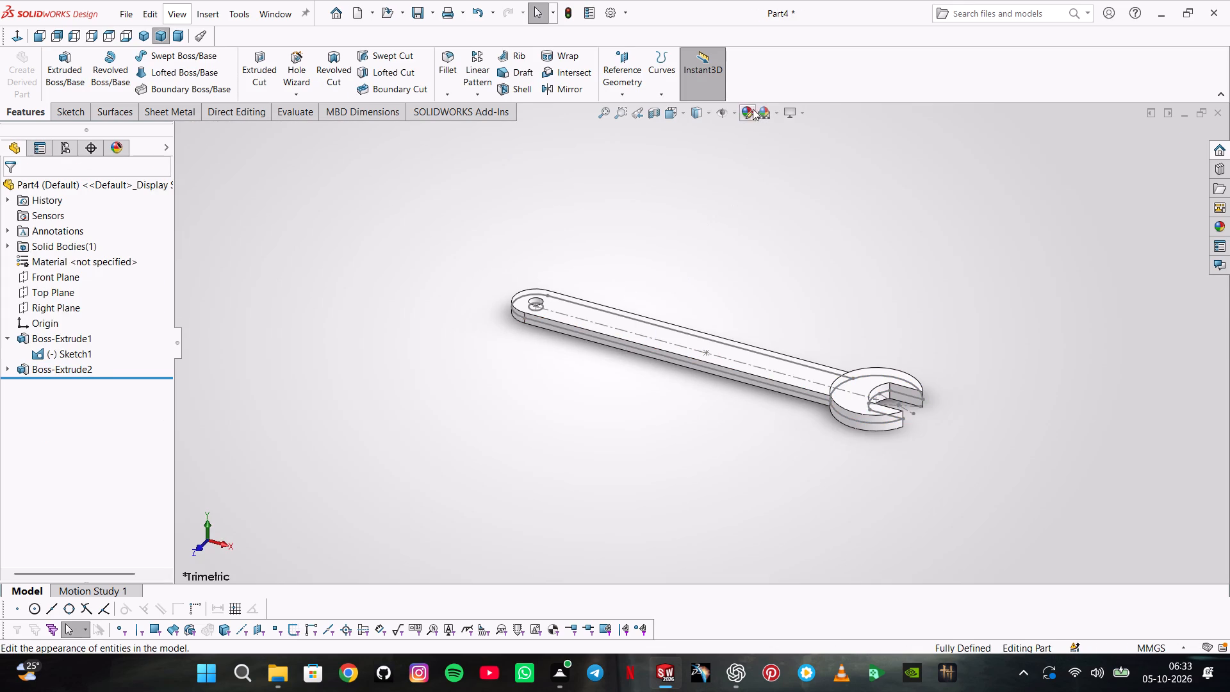
# Apply the Warehouse scene to the part's display.
pyautogui.click(733, 114)
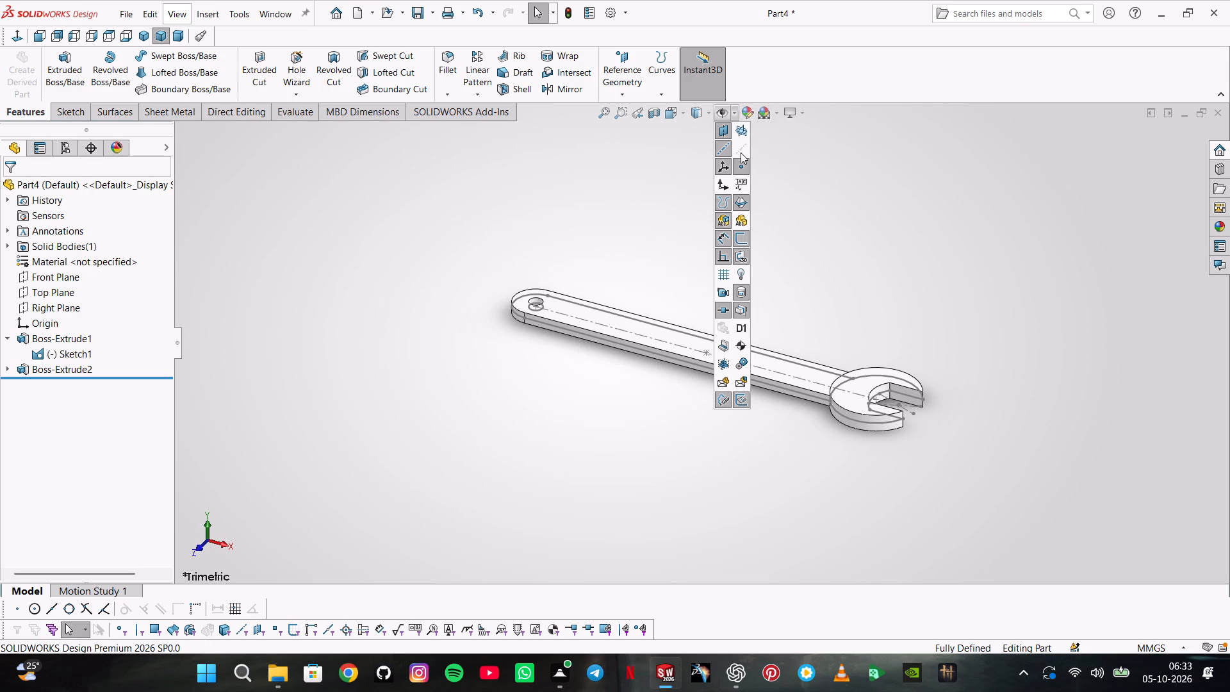
pyautogui.click(780, 108)
pyautogui.click(778, 115)
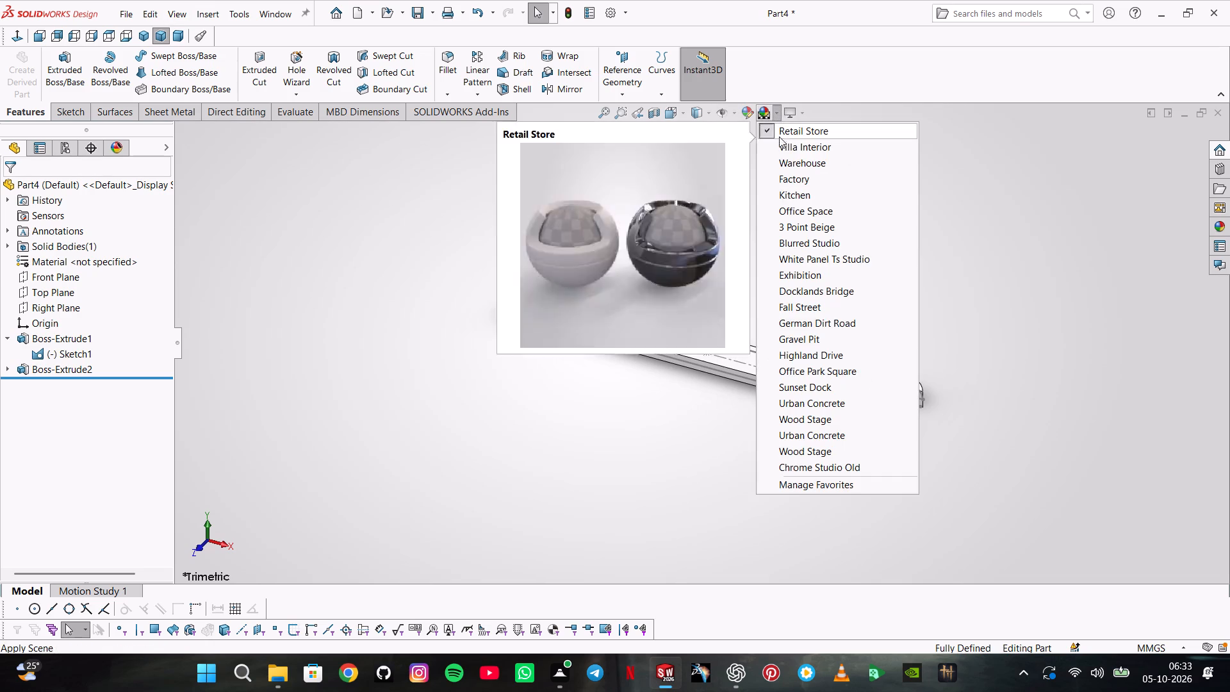
pyautogui.click(791, 158)
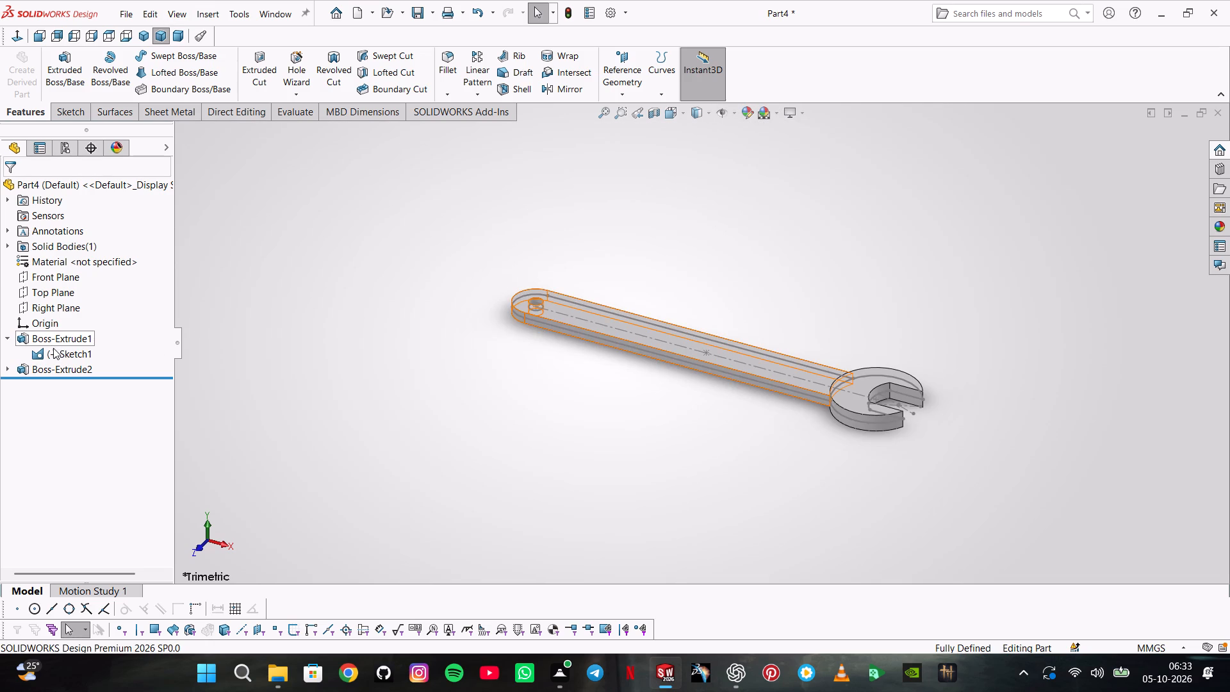
# Hide Sketch1 under Boss-Extrude1 and collapse that feature in the tree.
pyautogui.rightClick(54, 348)
pyautogui.click(69, 336)
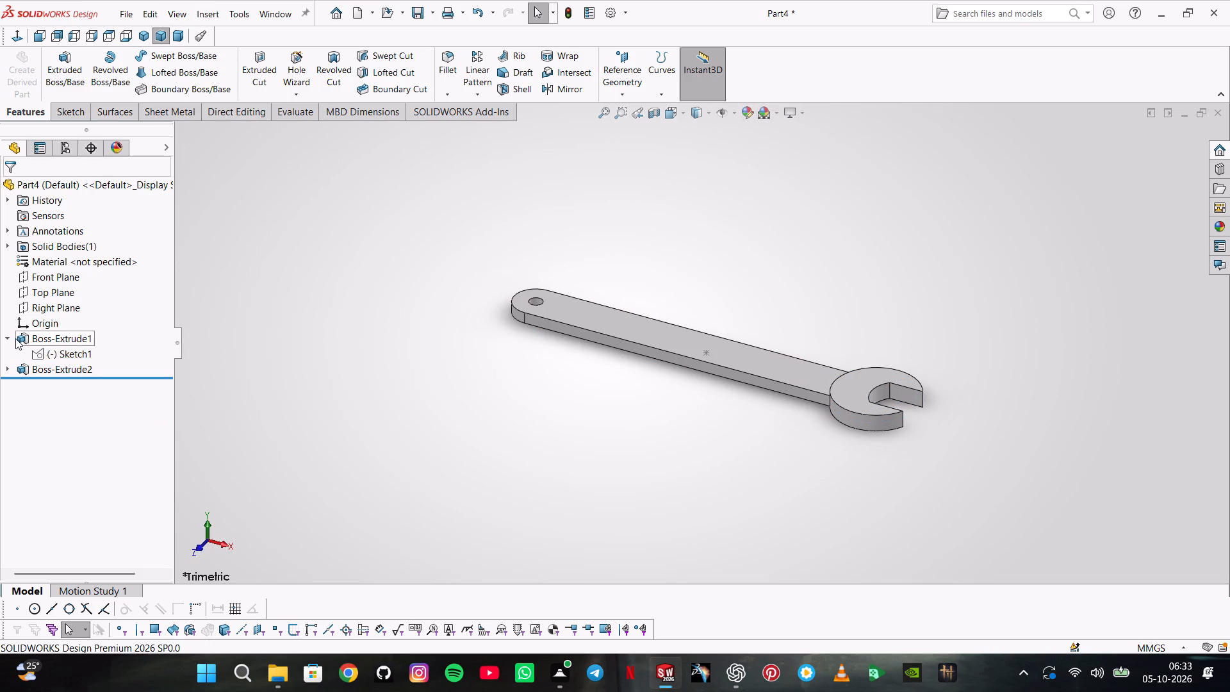
pyautogui.click(8, 338)
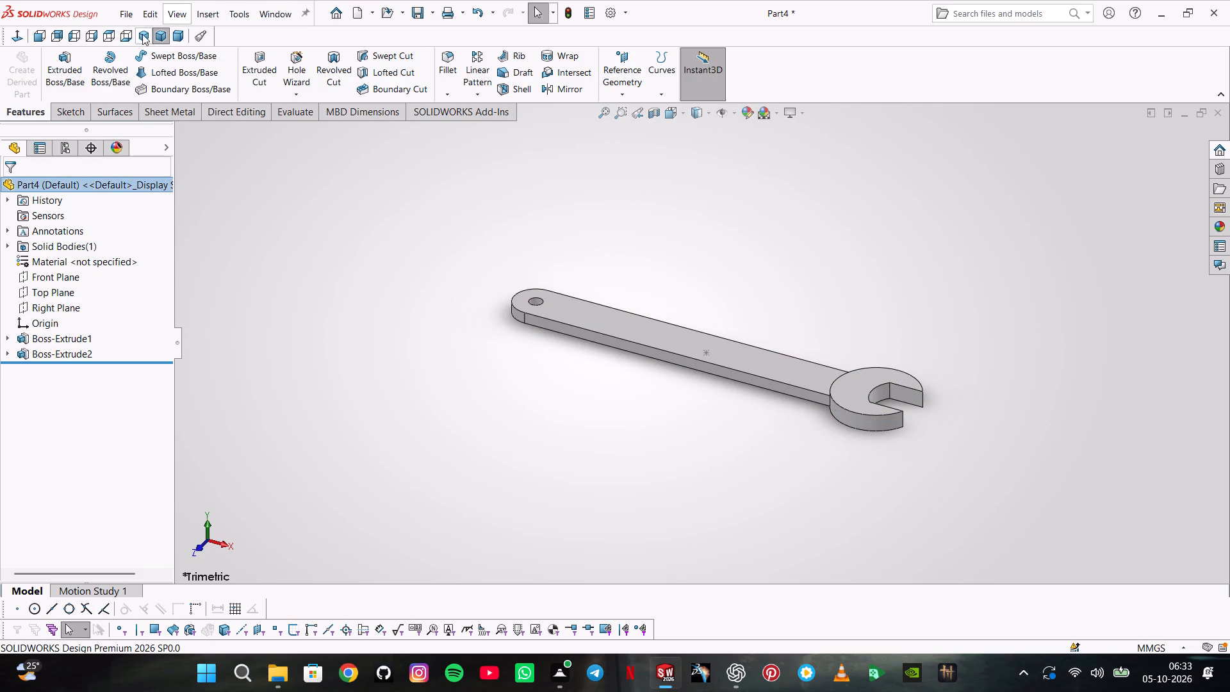
# Save the wrench part as Part31 in the LEVEL4 folder.
pyautogui.click(139, 35)
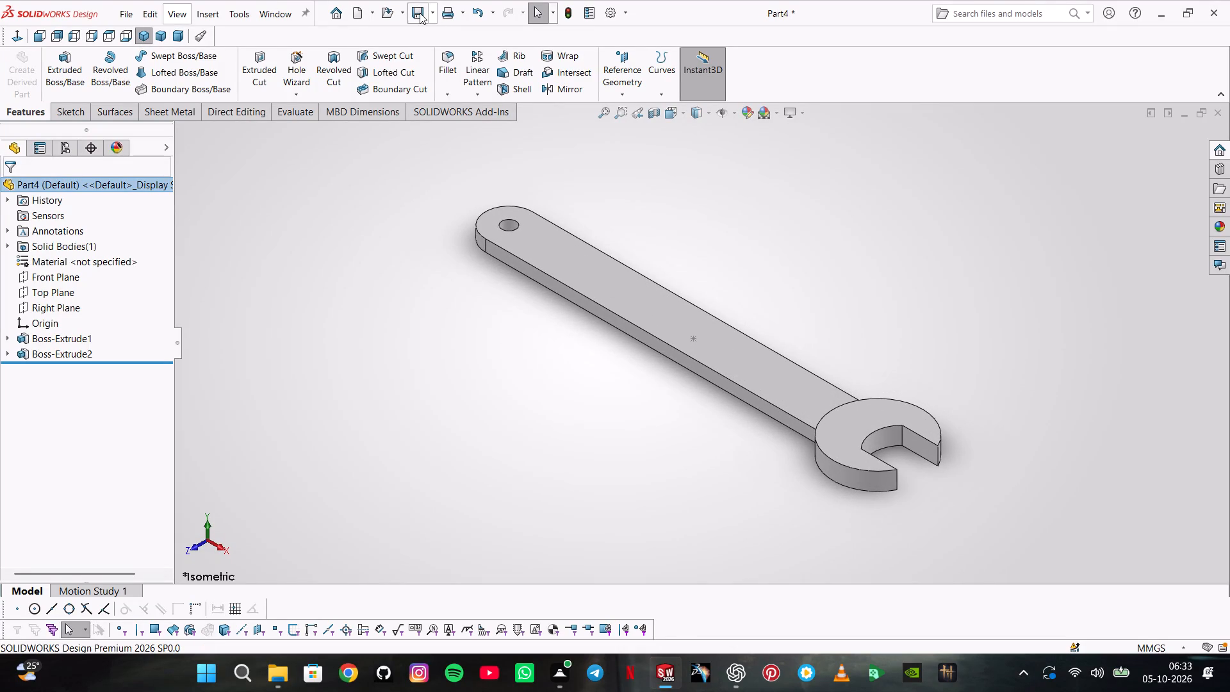
pyautogui.click(420, 13)
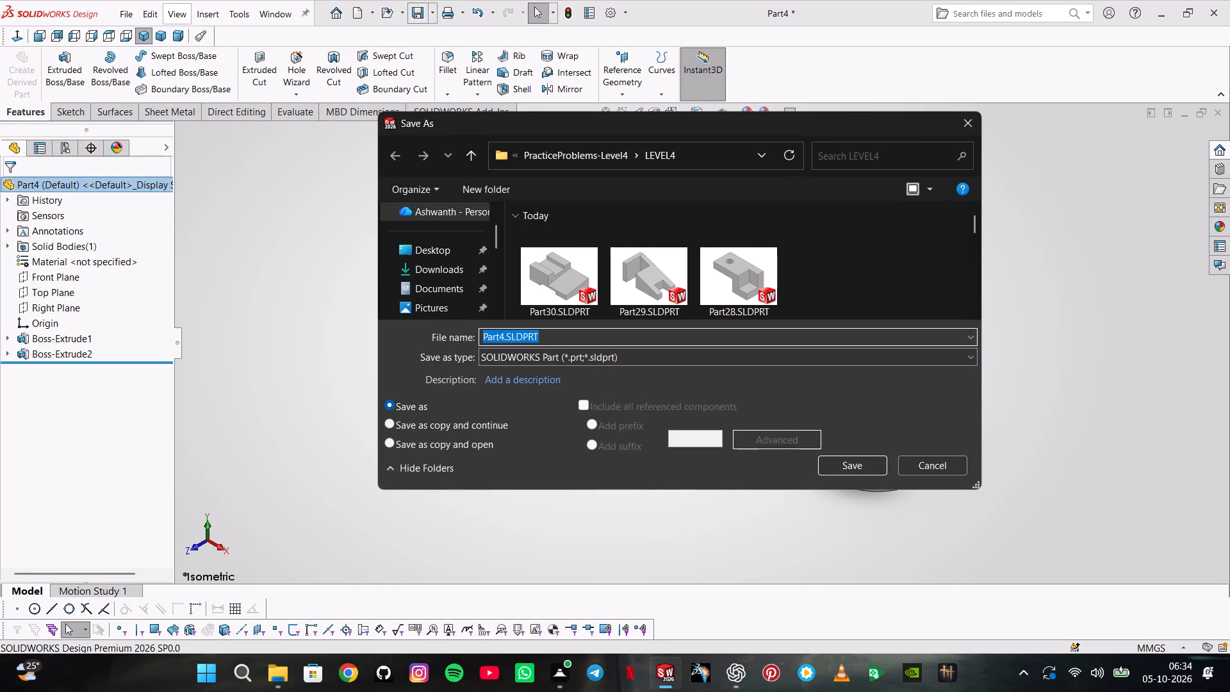
pyautogui.click(500, 338)
pyautogui.press('Right')
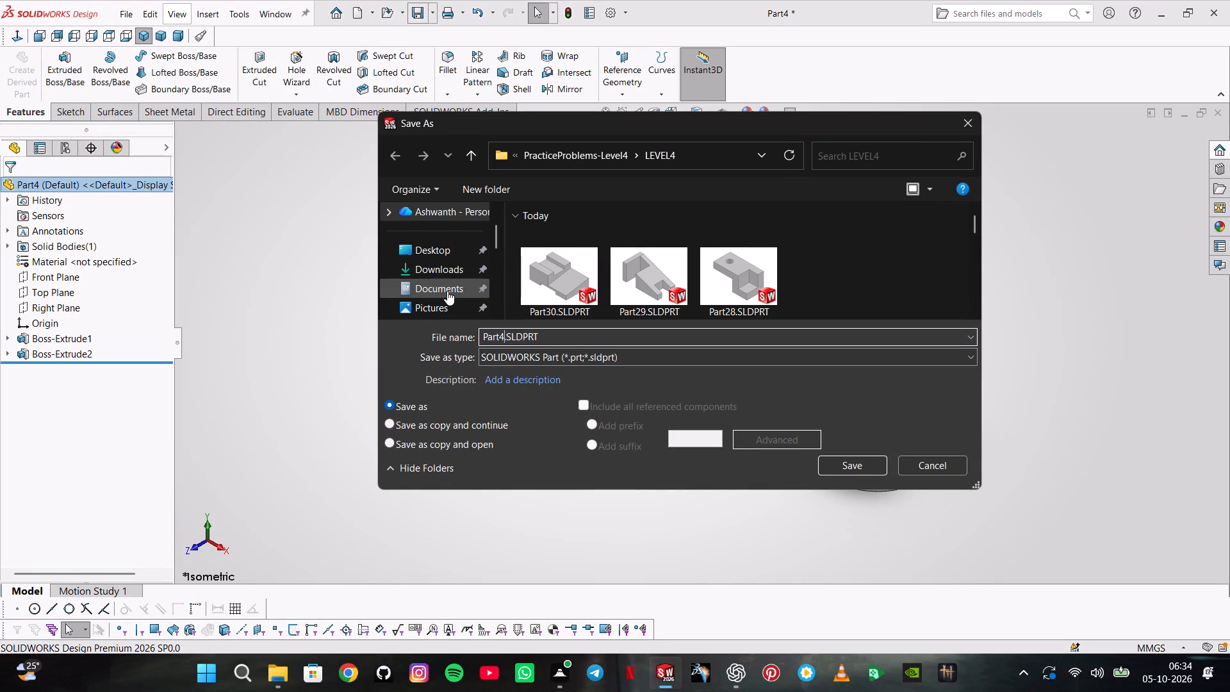
pyautogui.press('BackSpace')
pyautogui.write('31')
pyautogui.press('Return')
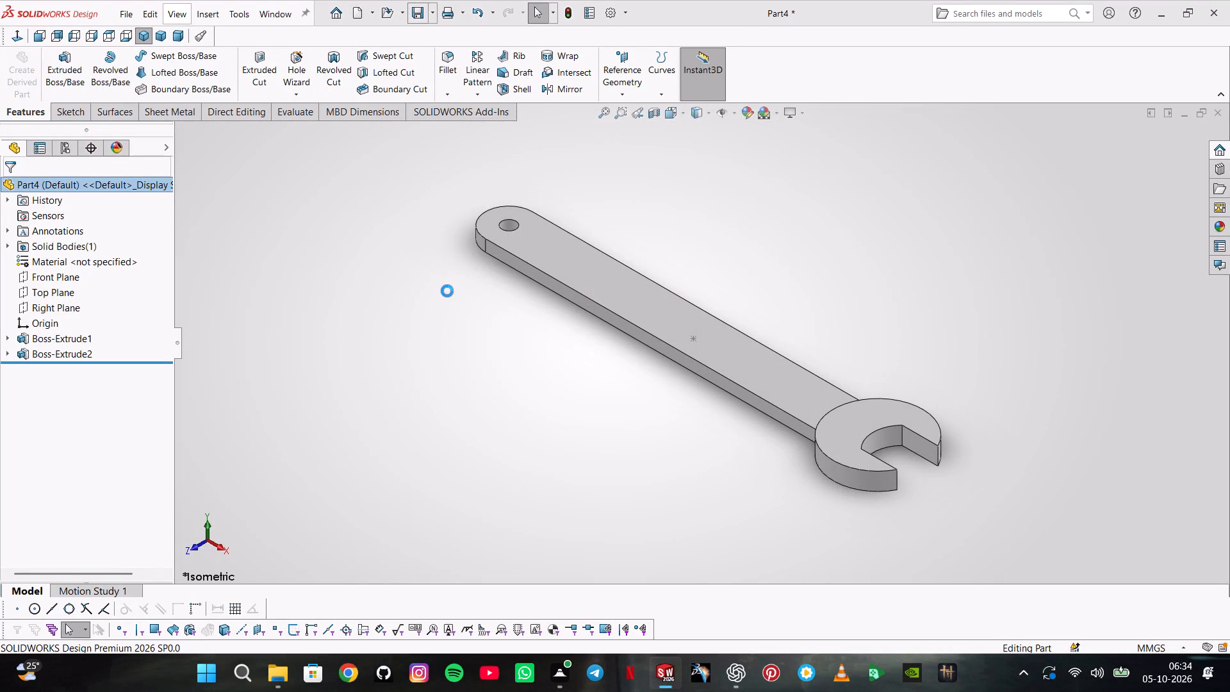
# Save a PDF copy of the wrench as Part31.pdf in the LEVEL4 folder.
pyautogui.click(427, 8)
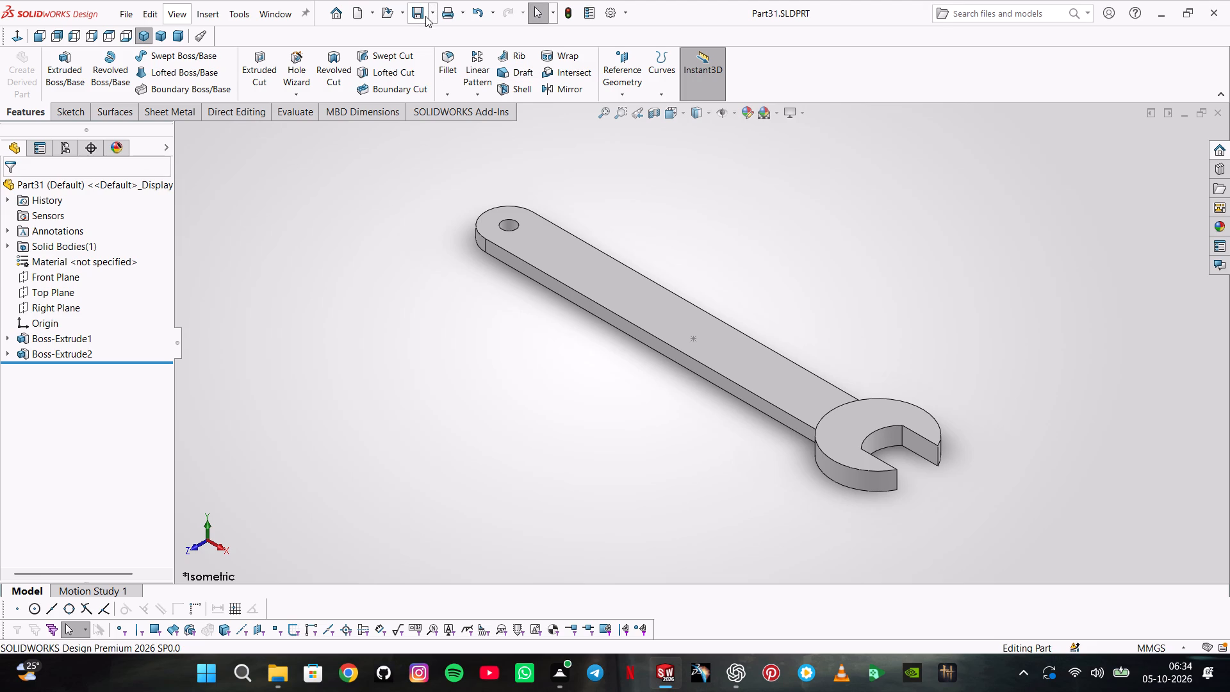
pyautogui.click(428, 12)
pyautogui.click(445, 42)
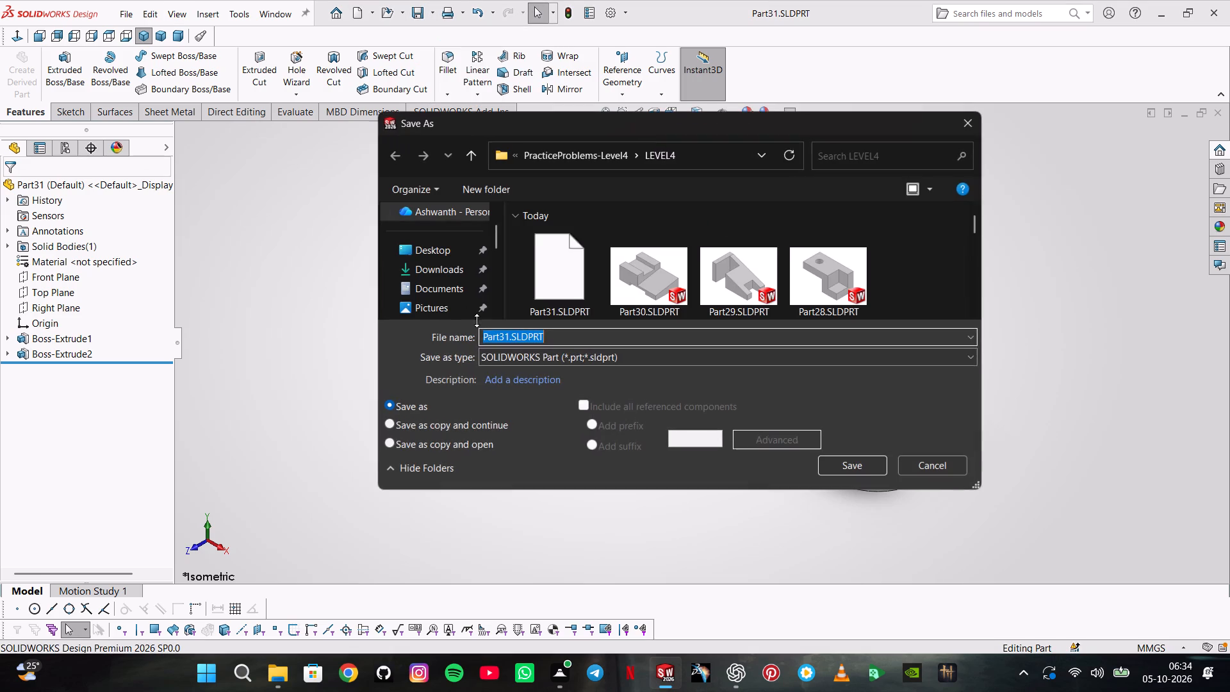
pyautogui.click(526, 356)
pyautogui.click(589, 124)
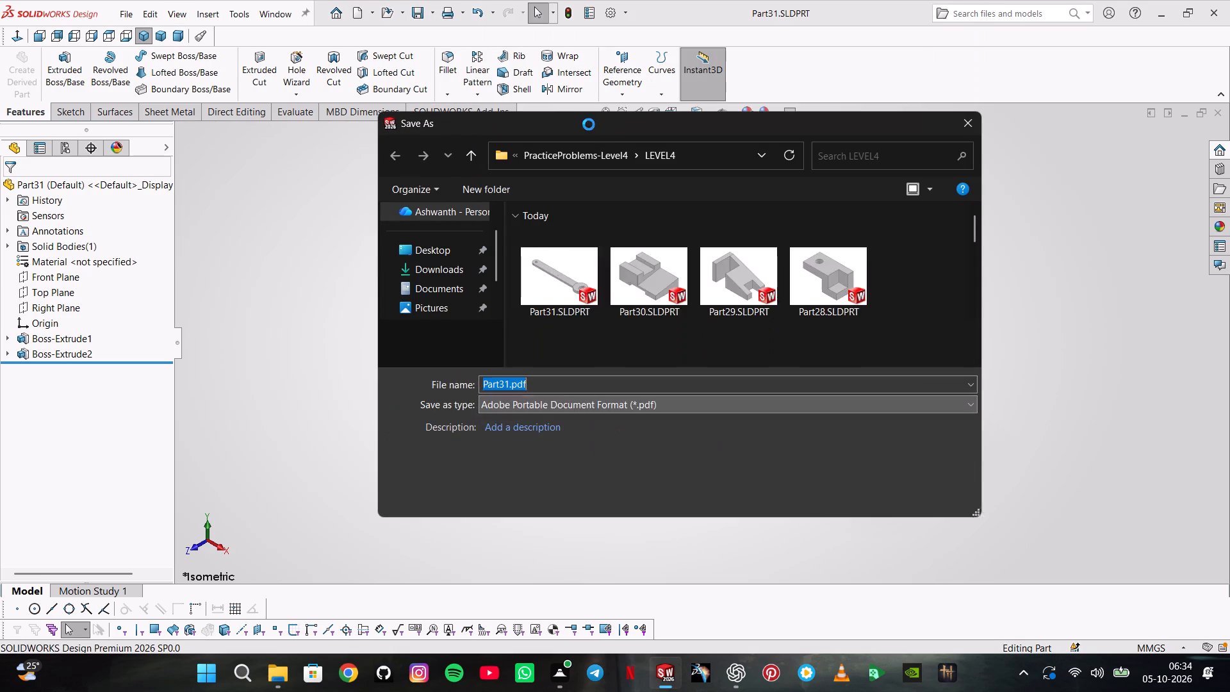
pyautogui.click(835, 493)
pyautogui.scroll(-1, 701, 537)
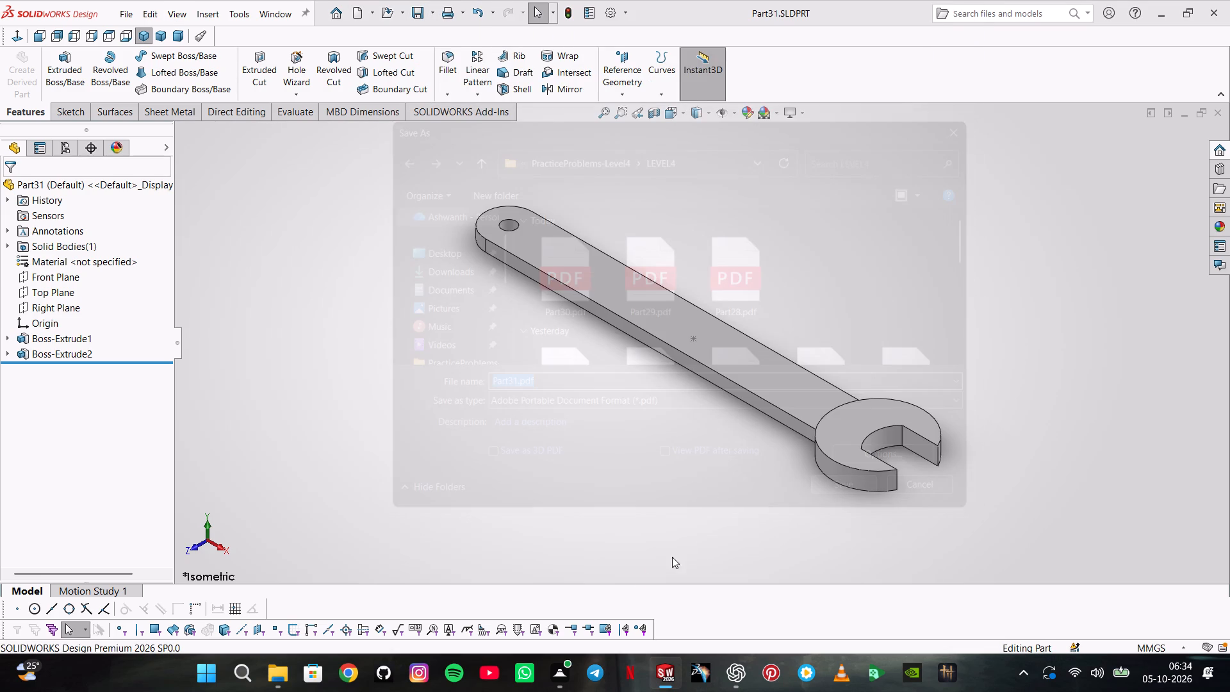